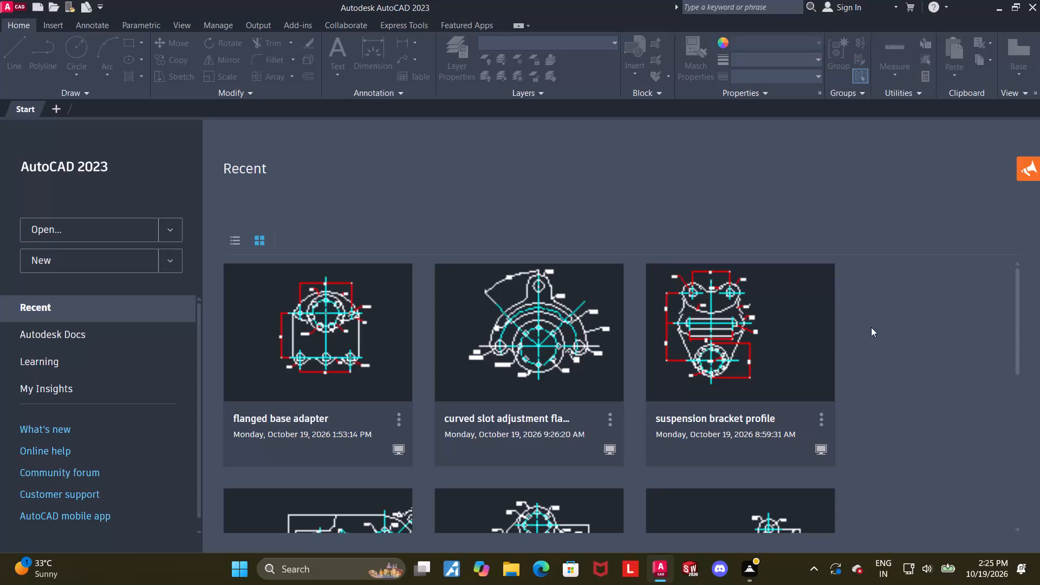
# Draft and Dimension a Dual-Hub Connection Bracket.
# Create a new drawing.
pyautogui.click(73, 250)
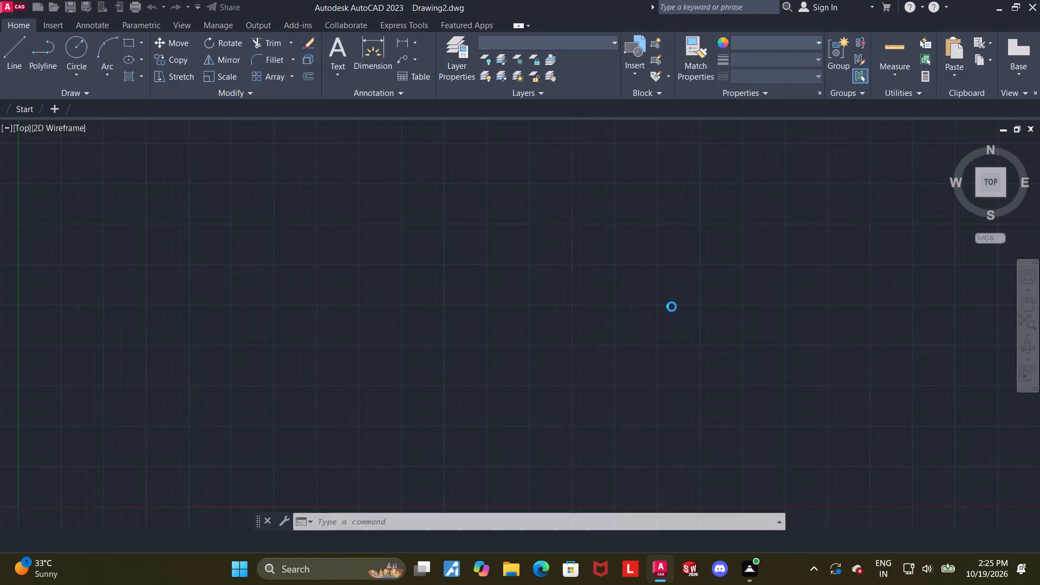
# Turn on command logging with LOGFILEON.
pyautogui.write('logfile')
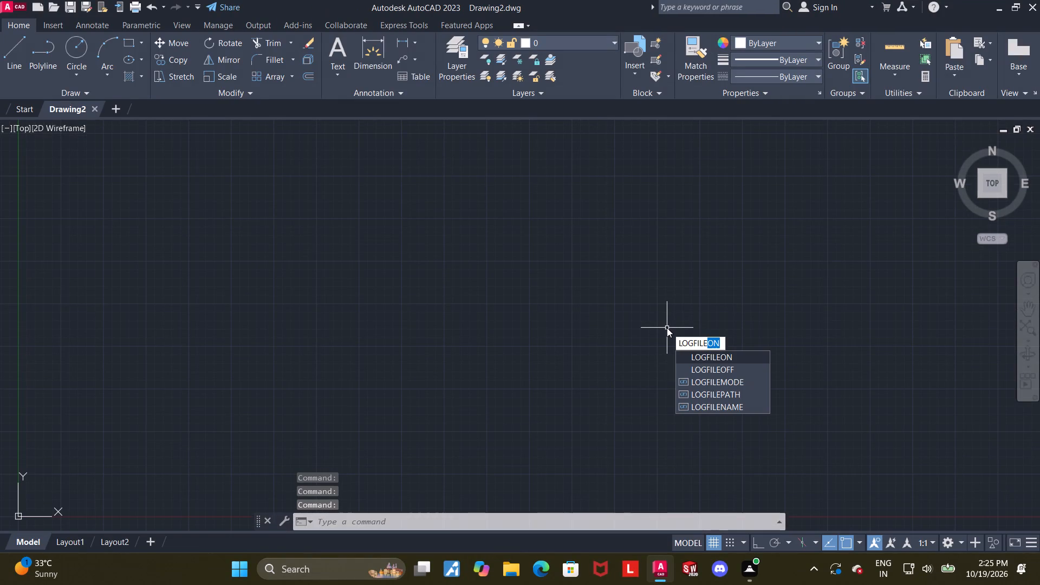
pyautogui.click(724, 358)
pyautogui.press('Return')
pyautogui.press('Return')
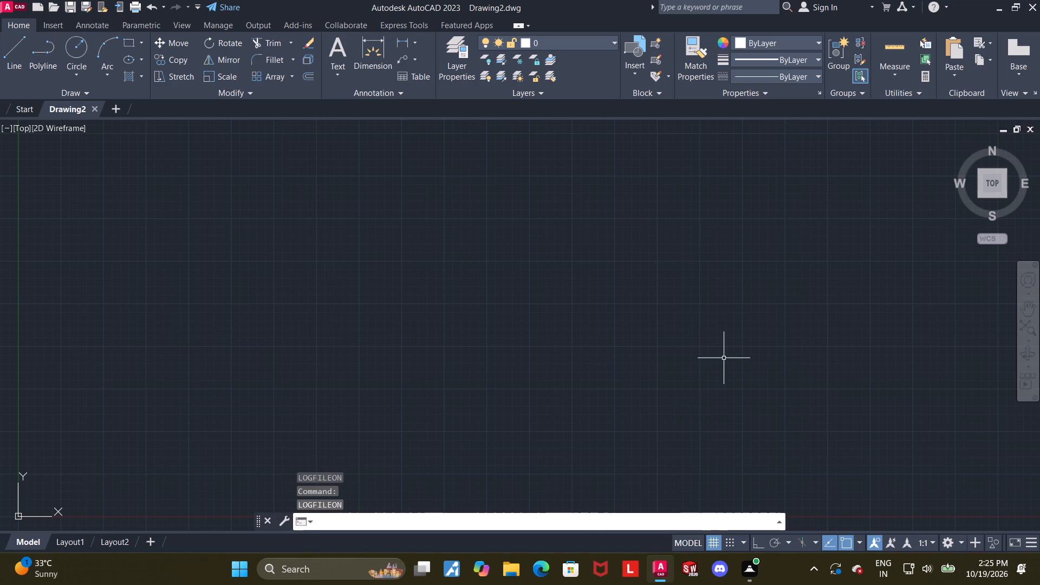
# Set the model space limits from 0,0 to 100,100.
pyautogui.write('limits')
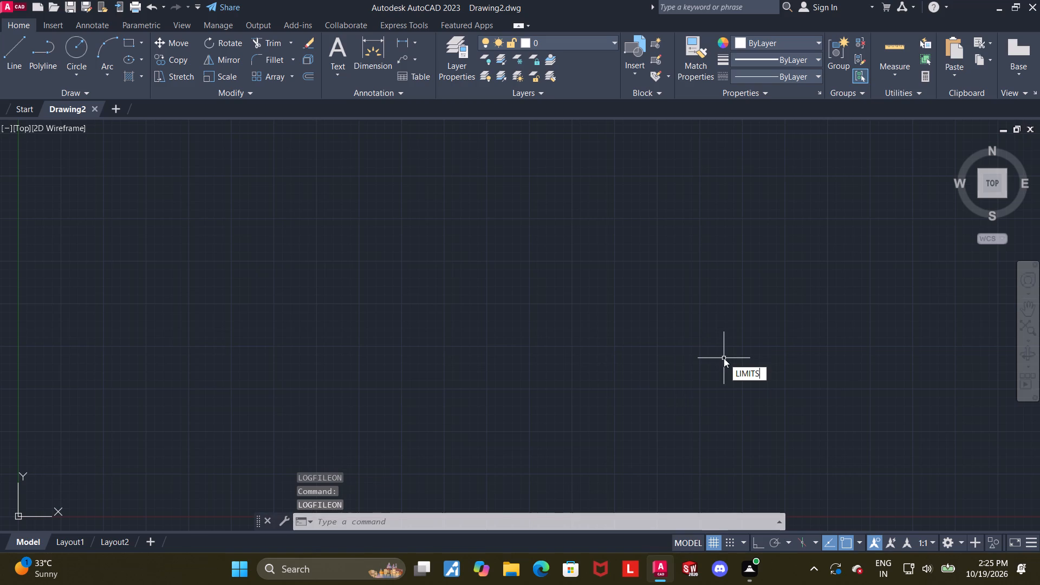
pyautogui.press('Return')
pyautogui.write('0,0')
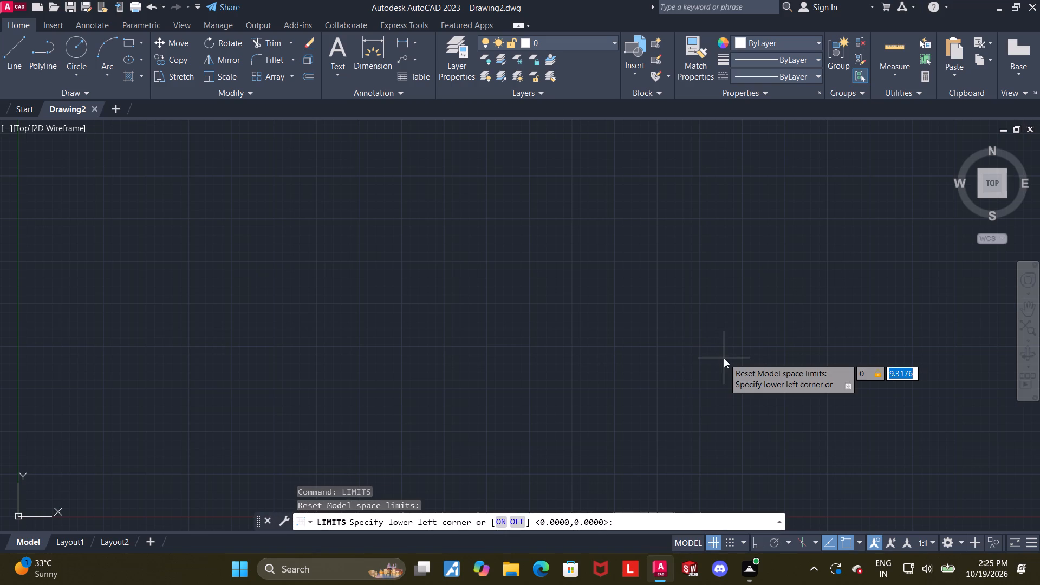
pyautogui.press('Return')
pyautogui.write('100,100')
pyautogui.press('Return')
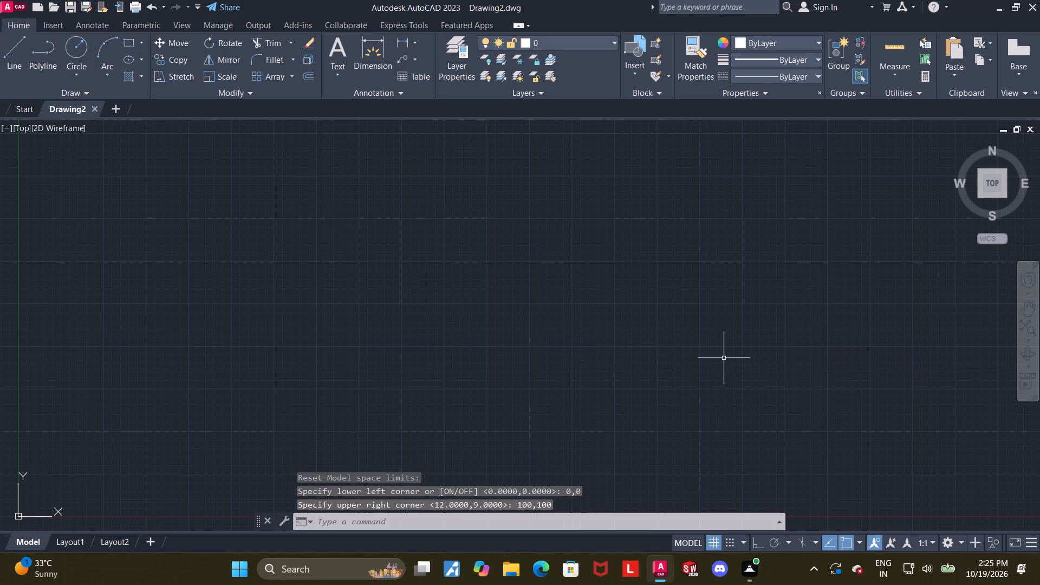
# Draw a horizontal line 120 units long in open space above the X axis, with Ortho on.
pyautogui.scroll(-2, 730, 358)
pyautogui.moveTo(747, 341); pyautogui.dragTo(197, 445, button='middle')
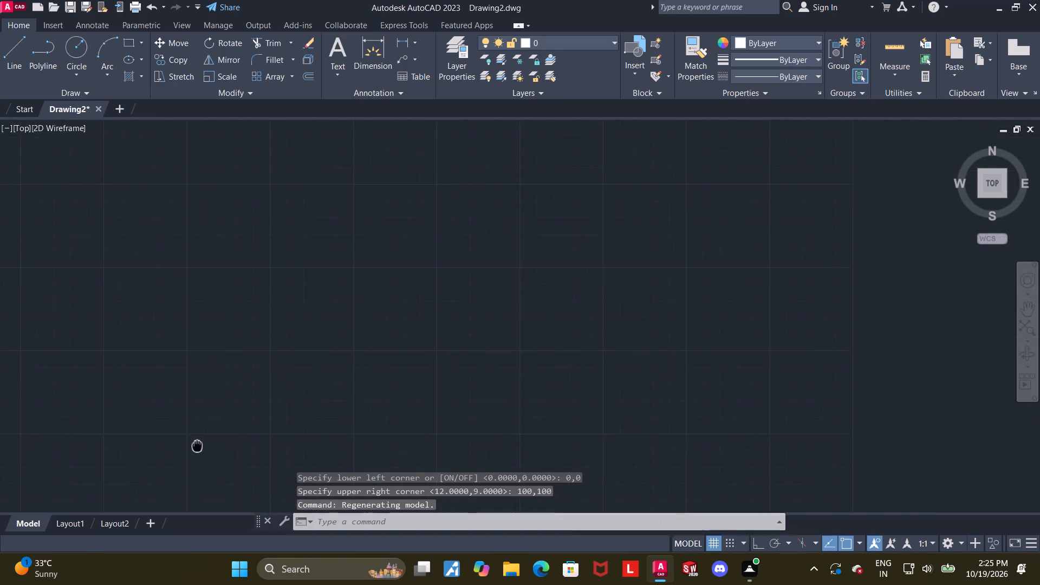
pyautogui.scroll(-2, 309, 402)
pyautogui.moveTo(647, 366); pyautogui.dragTo(552, 376, button='middle')
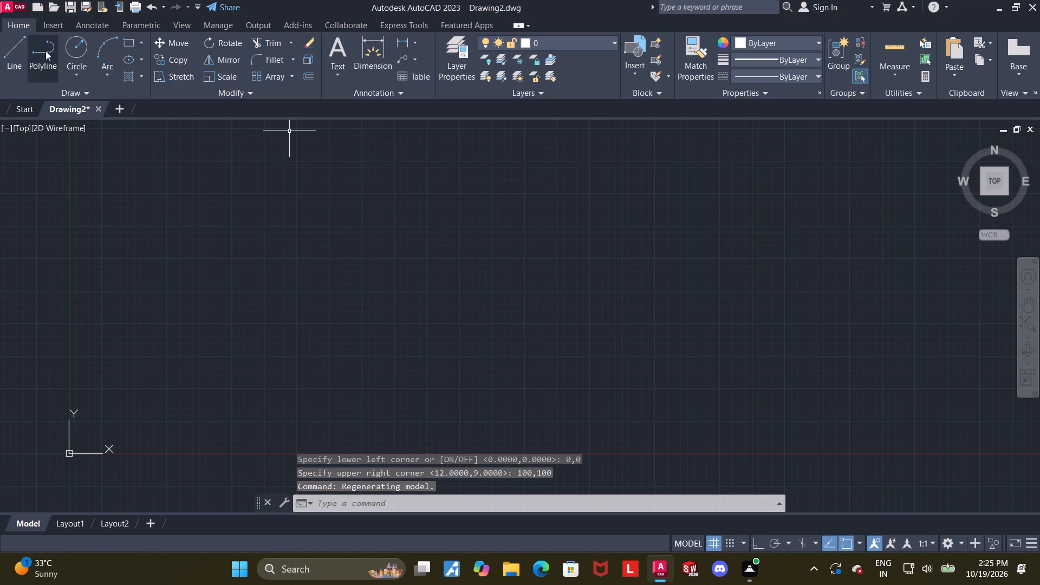
pyautogui.click(22, 45)
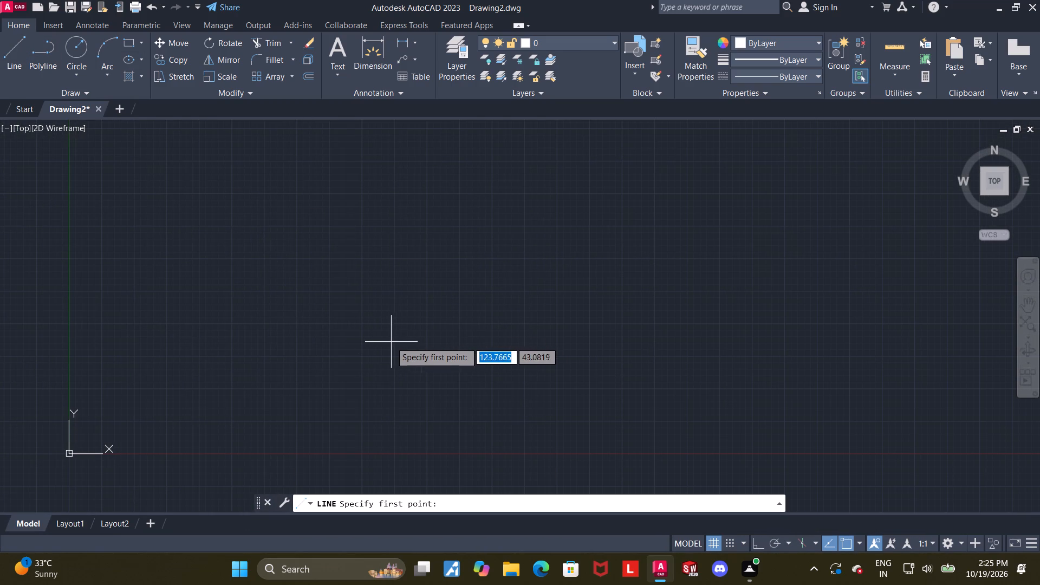
pyautogui.click(378, 342)
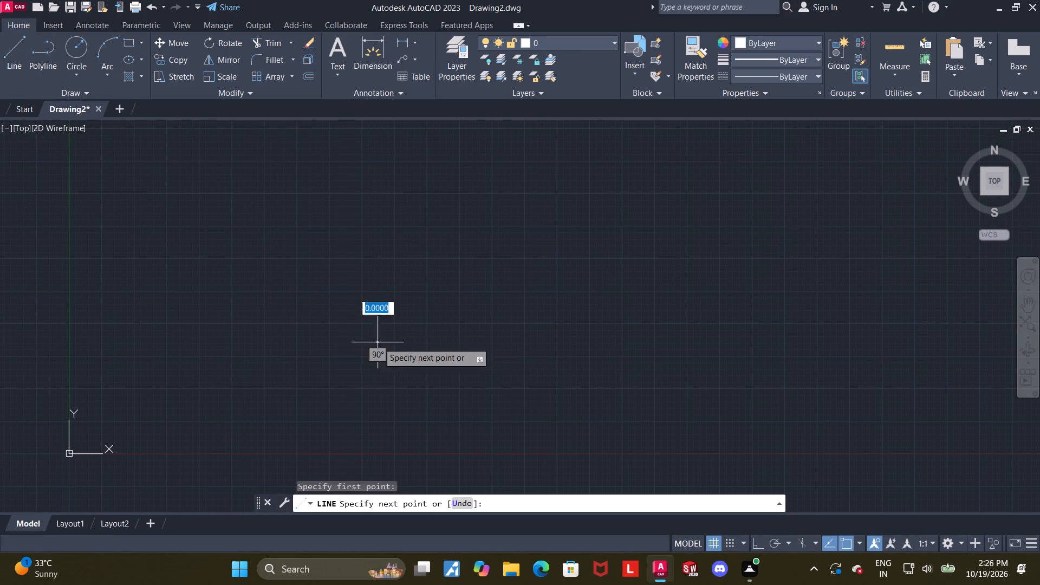
pyautogui.press('F8')
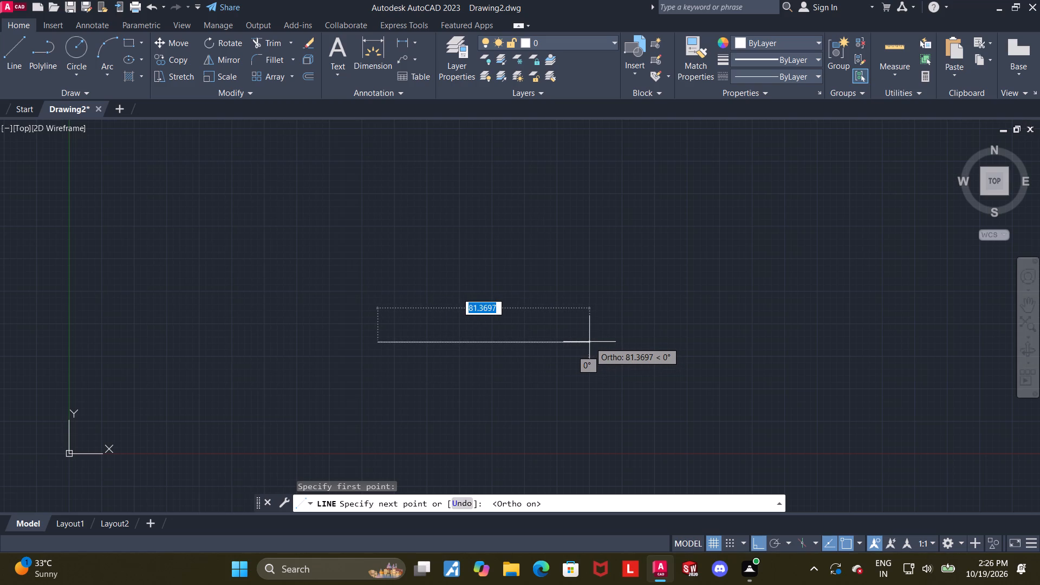
pyautogui.press('1')
pyautogui.write('20')
pyautogui.press('Return')
pyautogui.press('Escape')
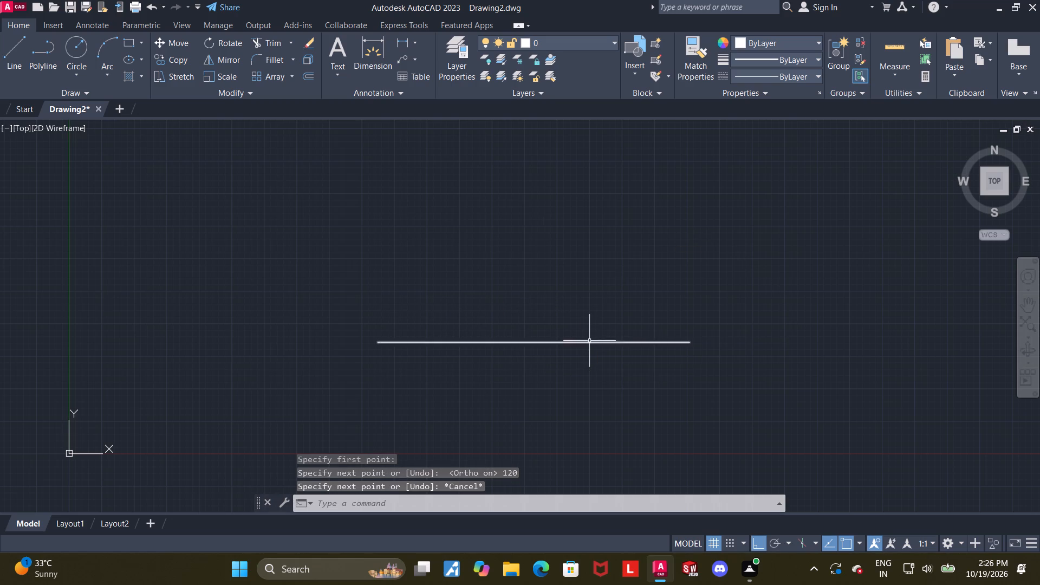
# Draw a circle of diameter 22 centred on the left end of the 120-unit line.
pyautogui.click(76, 49)
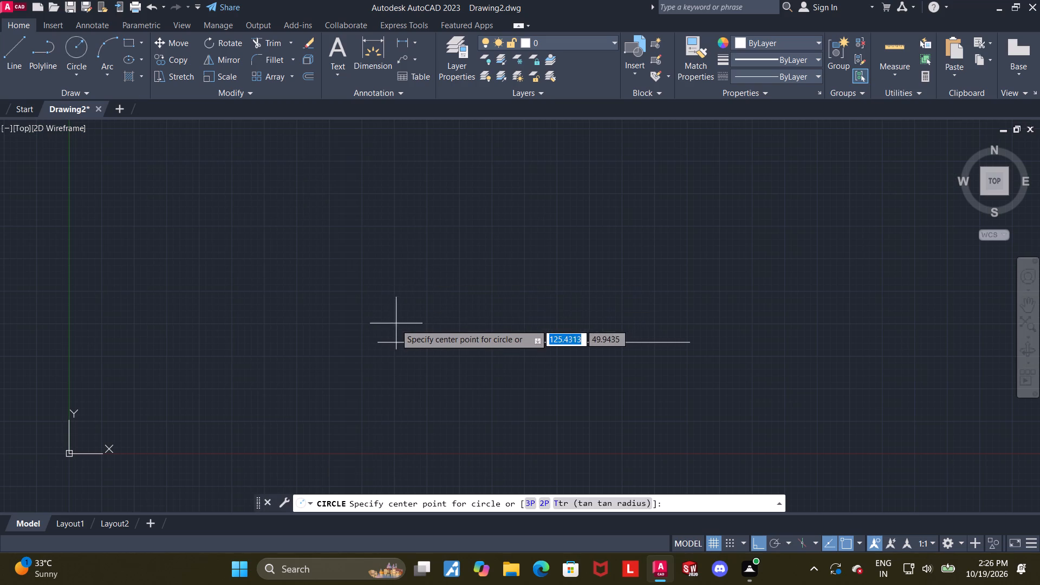
pyautogui.click(381, 340)
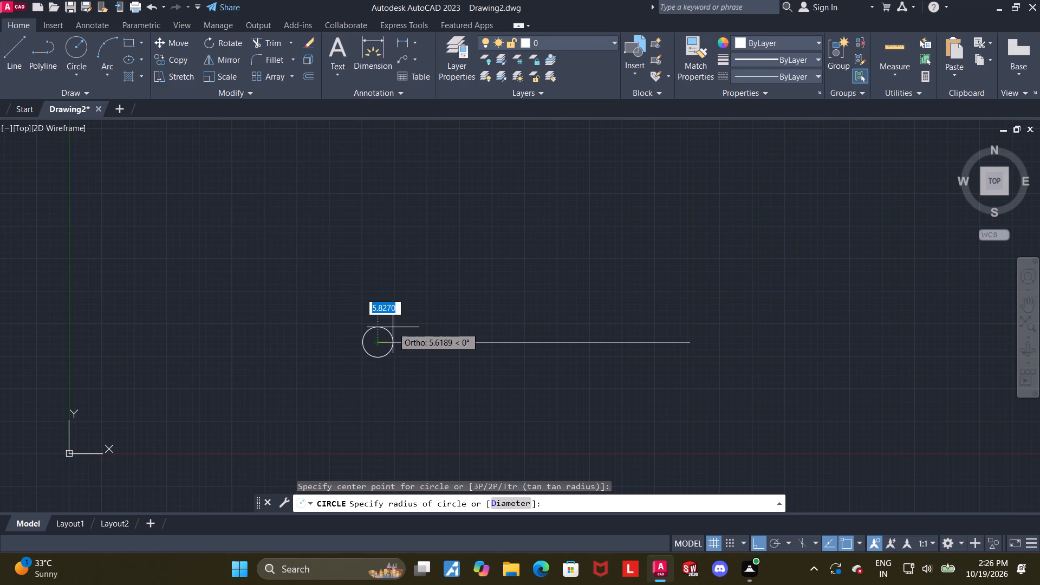
pyautogui.press('d')
pyautogui.press('Return')
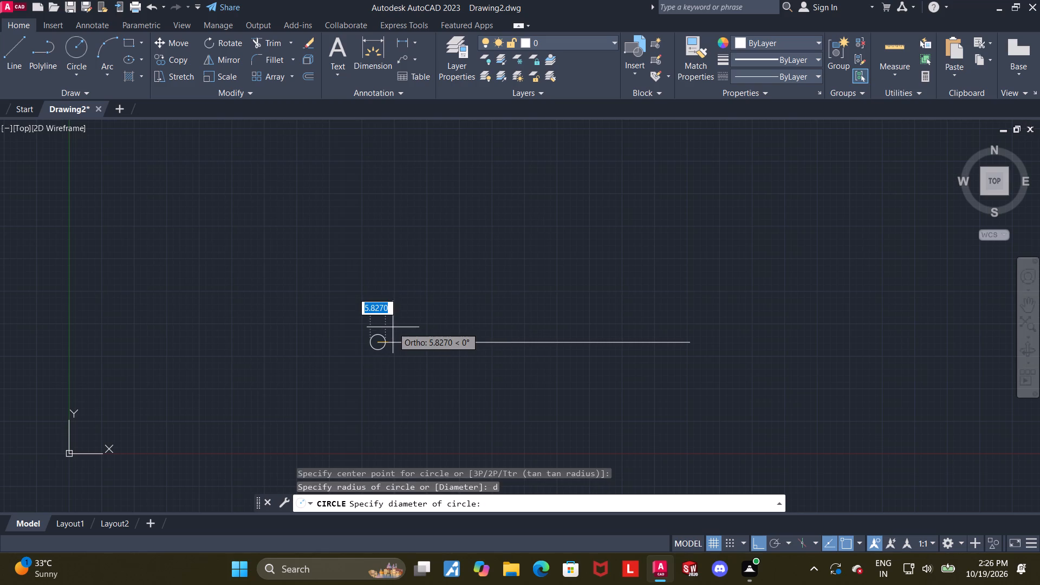
pyautogui.write('22')
pyautogui.press('Return')
pyautogui.press('Escape')
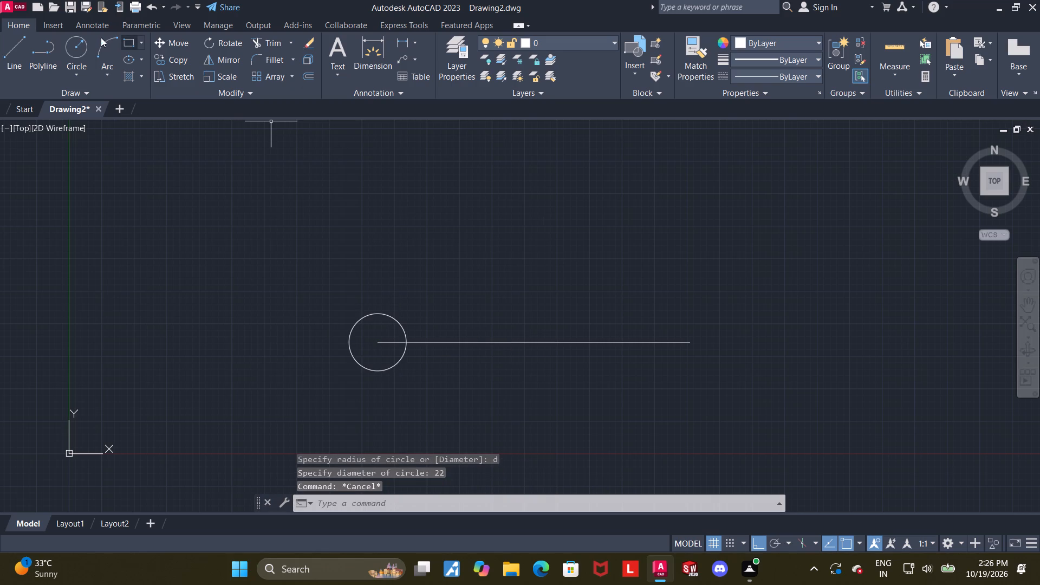
# Draw a circle of diameter 22 centred on the right end of the 120-unit line.
pyautogui.click(83, 40)
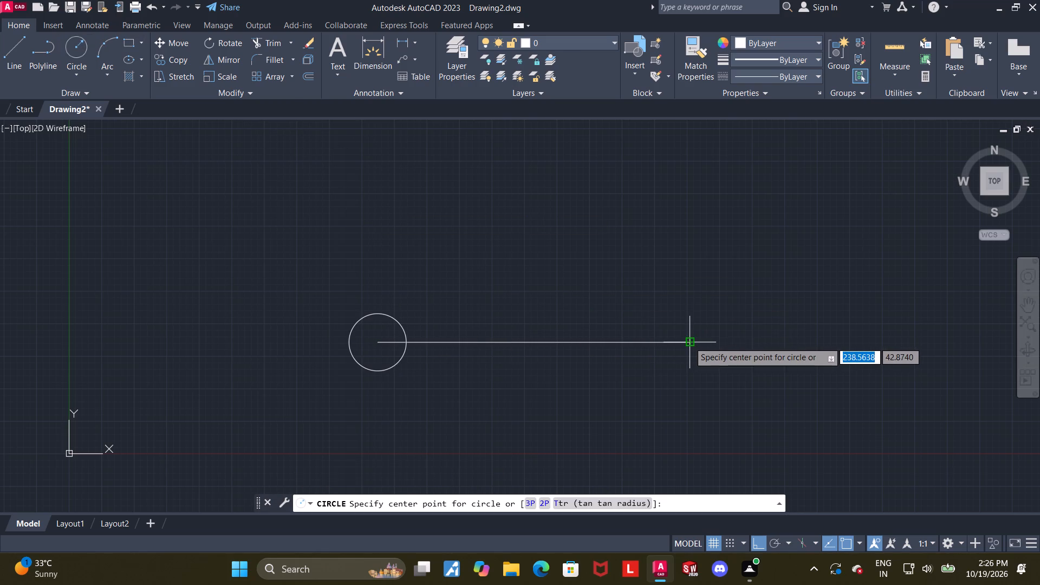
pyautogui.click(690, 341)
pyautogui.press('d')
pyautogui.press('Return')
pyautogui.write('22')
pyautogui.press('Return')
pyautogui.press('Escape')
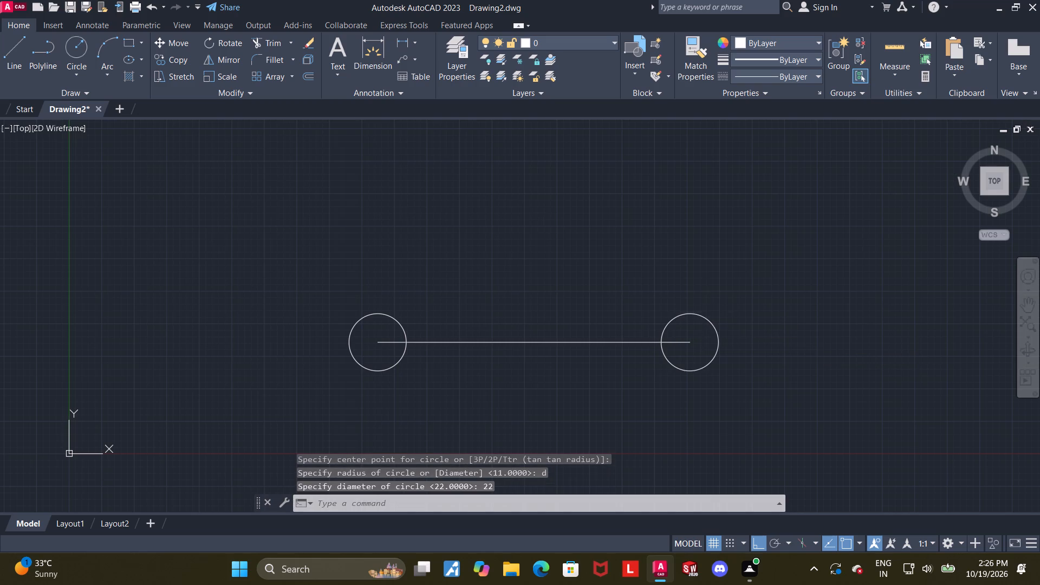
# Draw short horizontal lines from both circle centres outward past their circles, the right one about 17 units long.
pyautogui.click(10, 43)
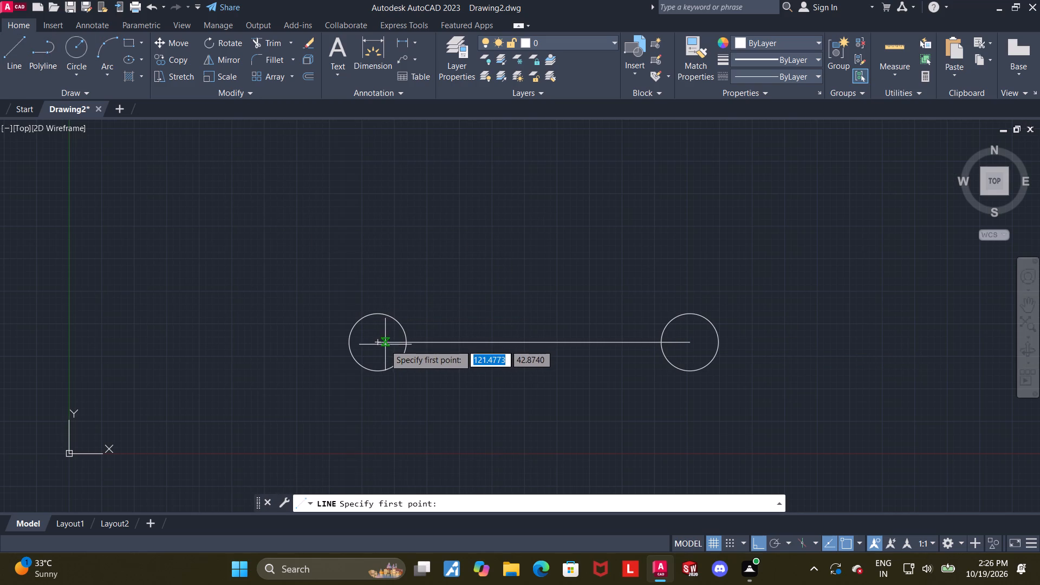
pyautogui.click(379, 344)
pyautogui.click(330, 348)
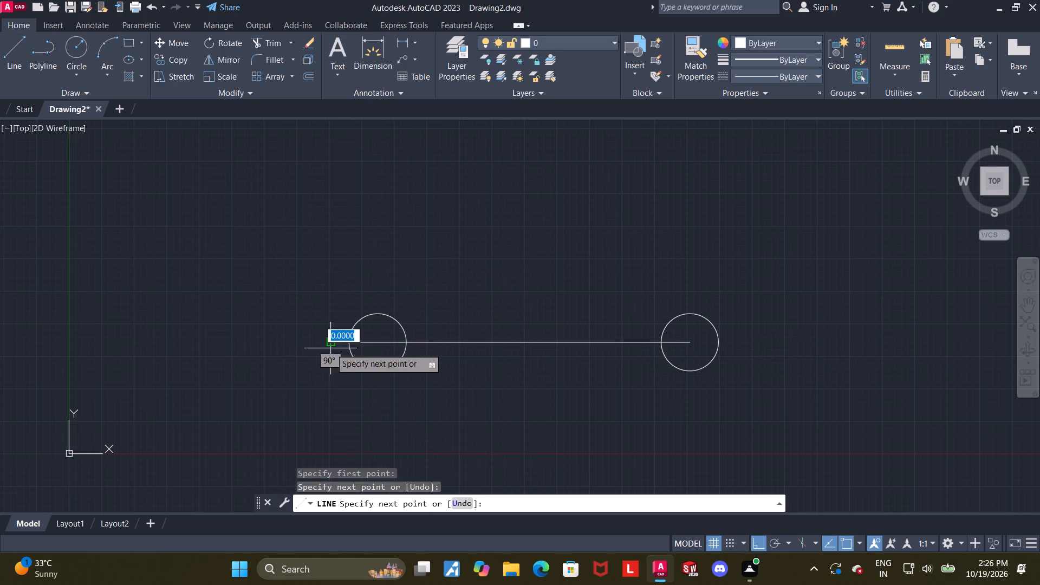
pyautogui.press('Escape')
pyautogui.click(15, 41)
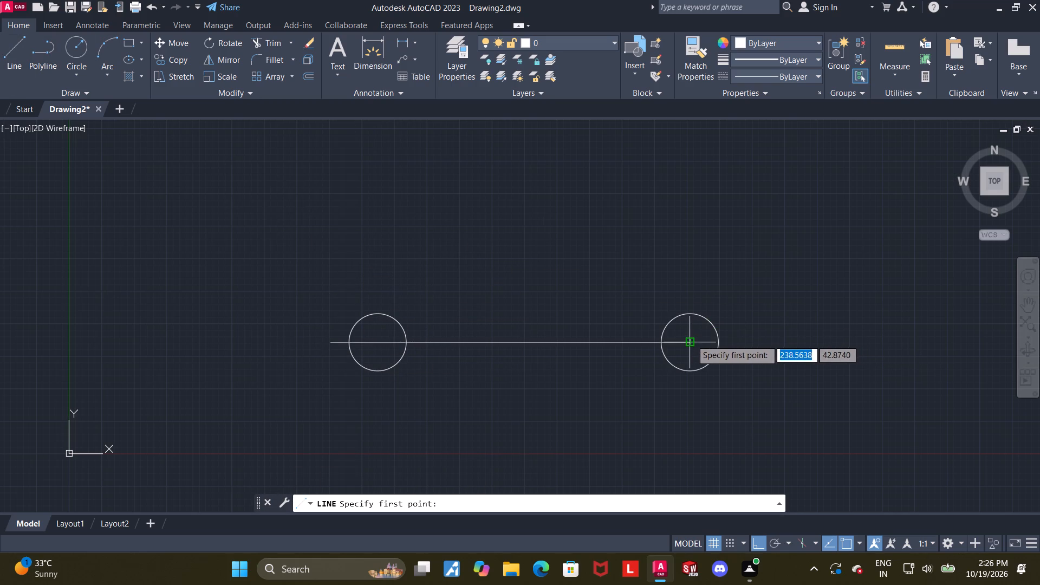
pyautogui.click(691, 340)
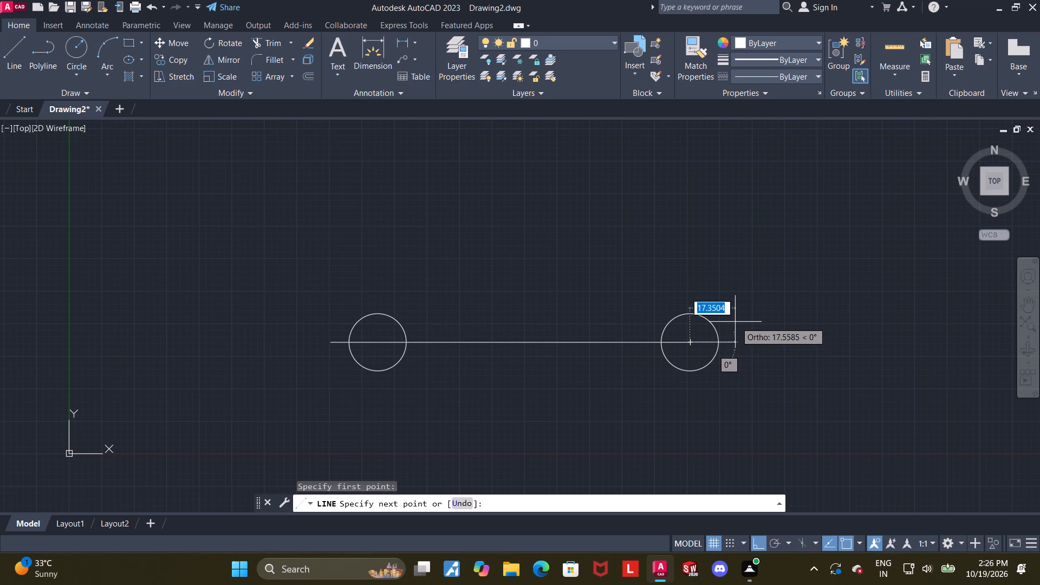
pyautogui.click(734, 320)
pyautogui.press('Escape')
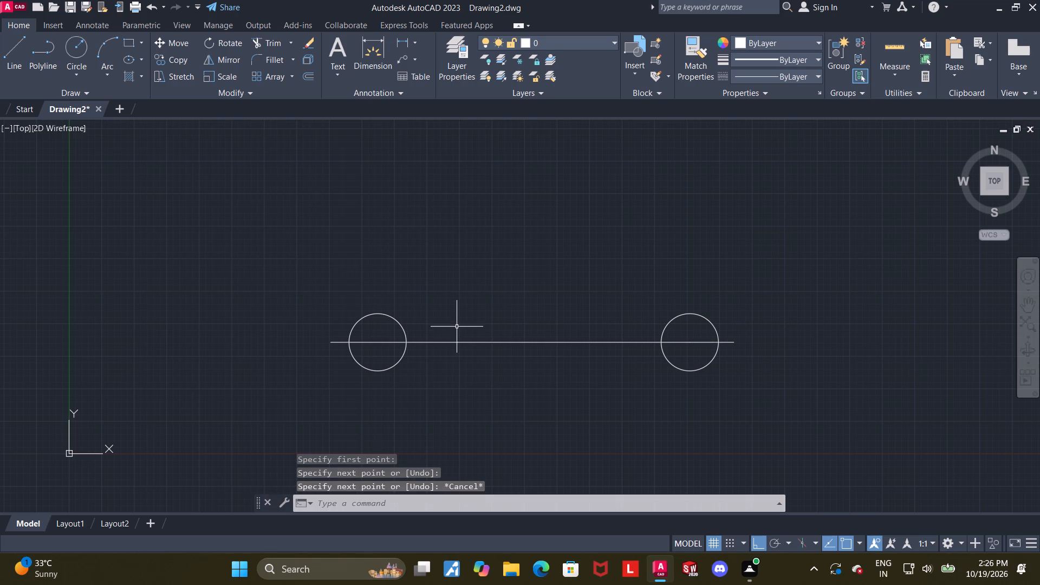
# Draw a circle of radius 18 concentric with the left 22-diameter circle.
pyautogui.moveTo(453, 327); pyautogui.dragTo(361, 329, button='middle')
pyautogui.scroll(-1, 356, 328)
pyautogui.moveTo(402, 327); pyautogui.dragTo(374, 336, button='middle')
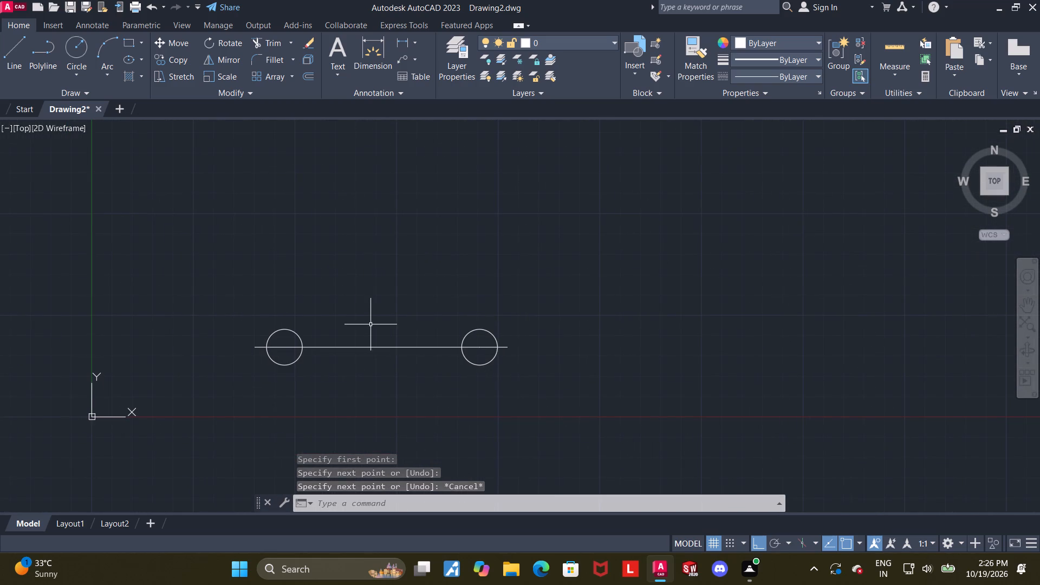
pyautogui.moveTo(372, 321); pyautogui.dragTo(369, 321, button='middle')
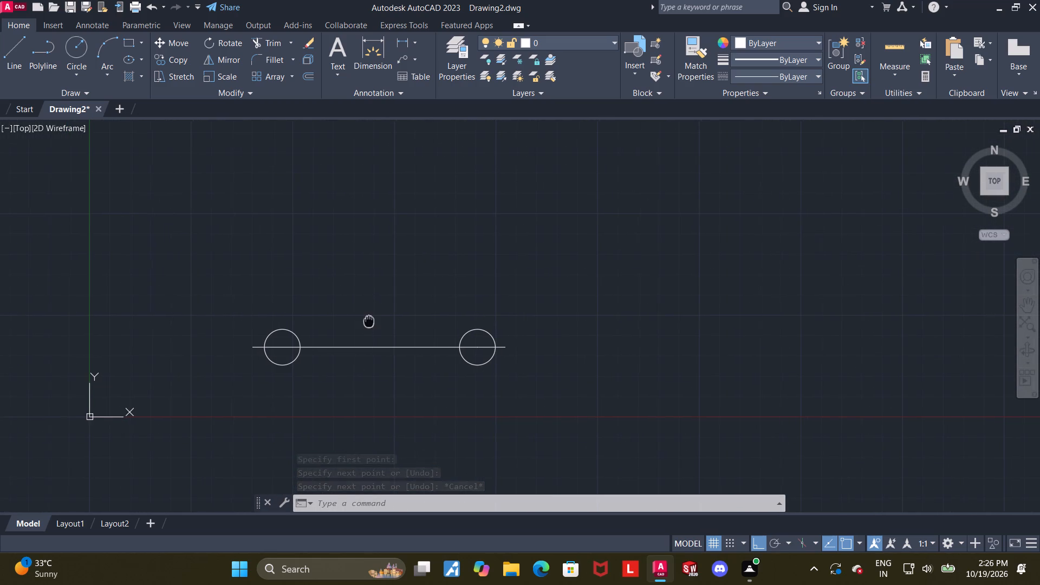
pyautogui.moveTo(369, 321); pyautogui.dragTo(360, 326, button='middle')
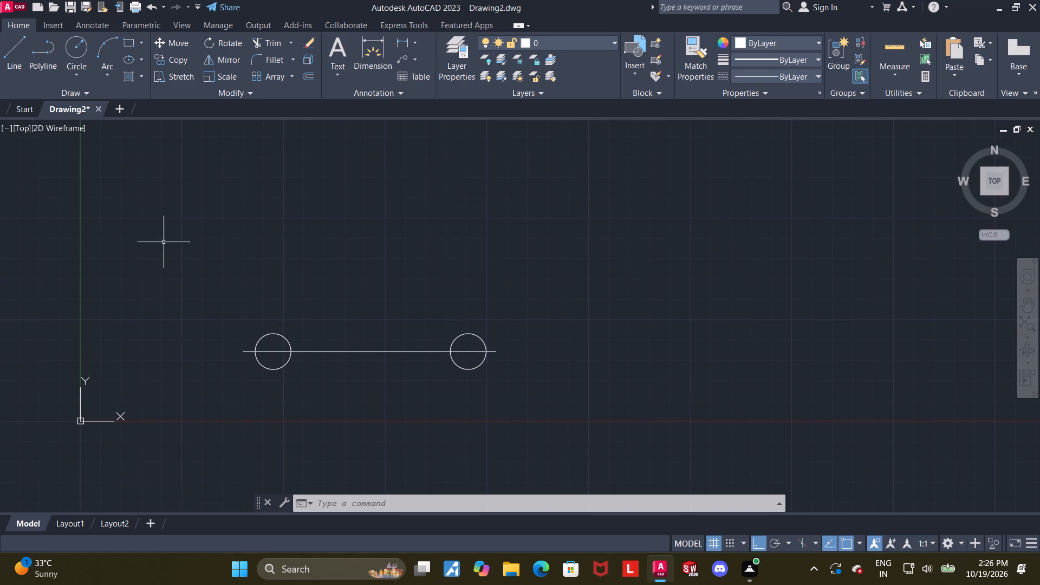
pyautogui.click(77, 51)
pyautogui.scroll(1, 214, 323)
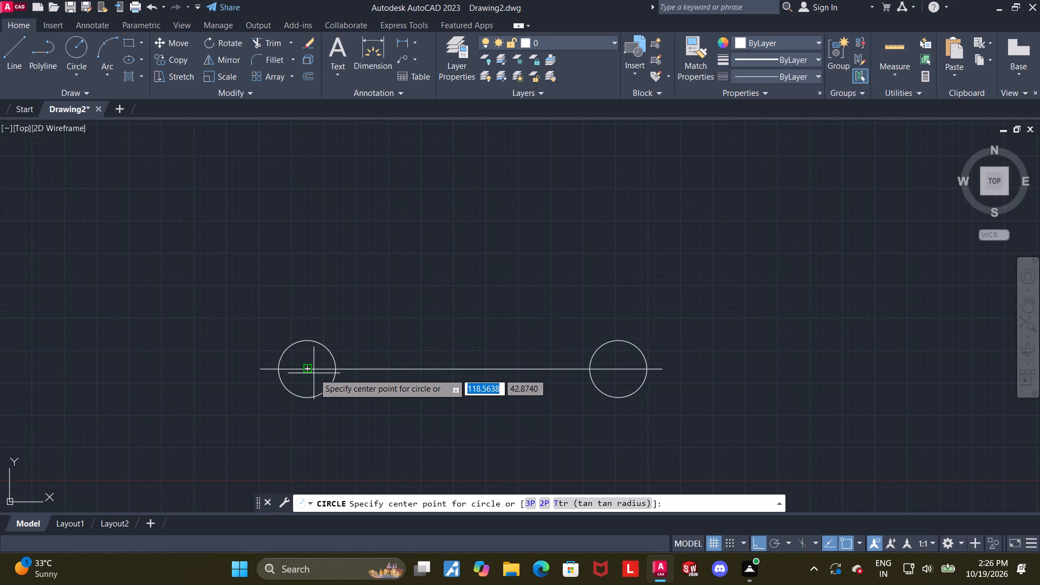
pyautogui.click(305, 368)
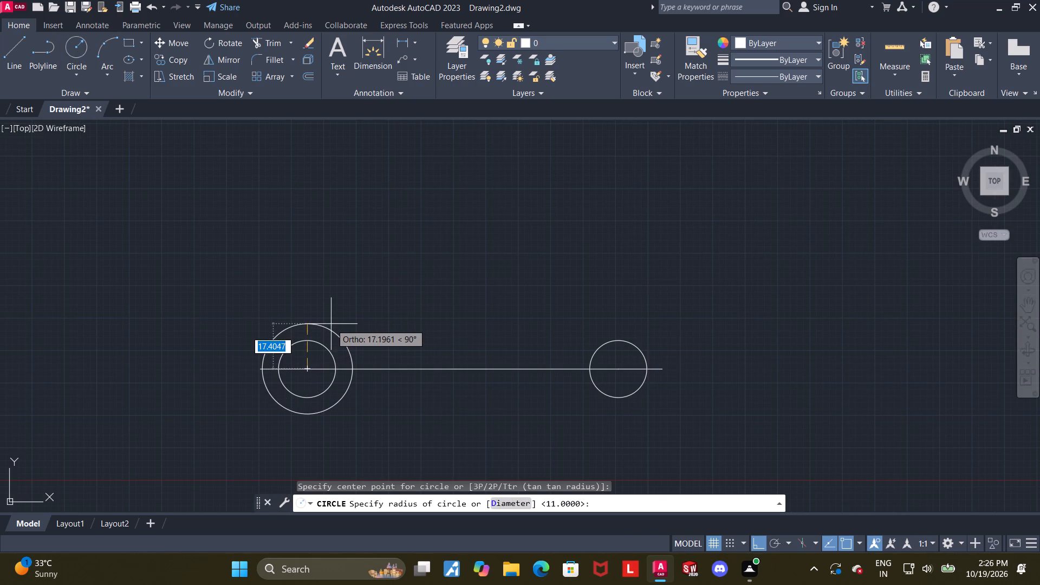
pyautogui.press('1')
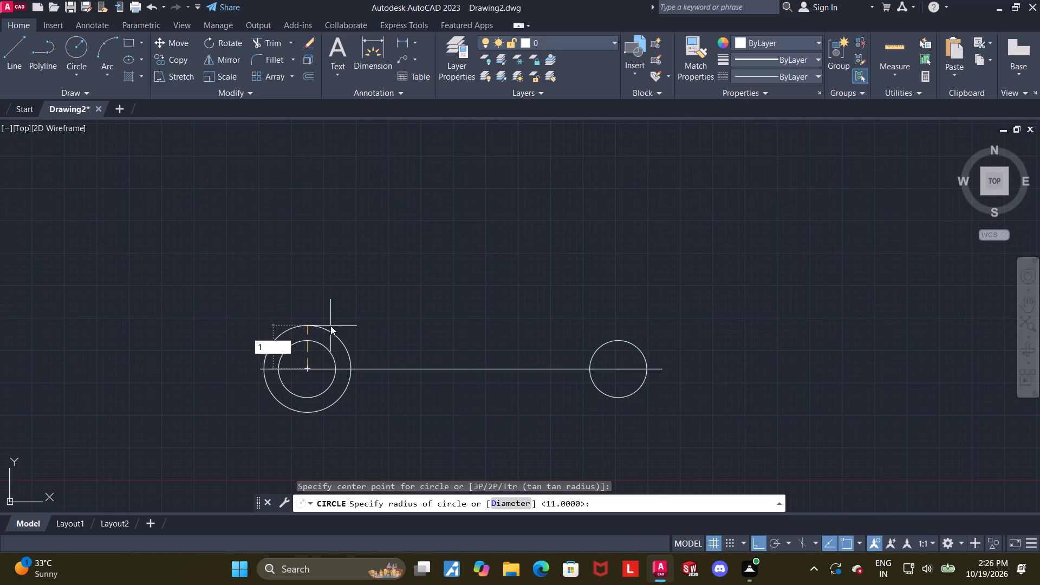
pyautogui.press('8')
pyautogui.press('Return')
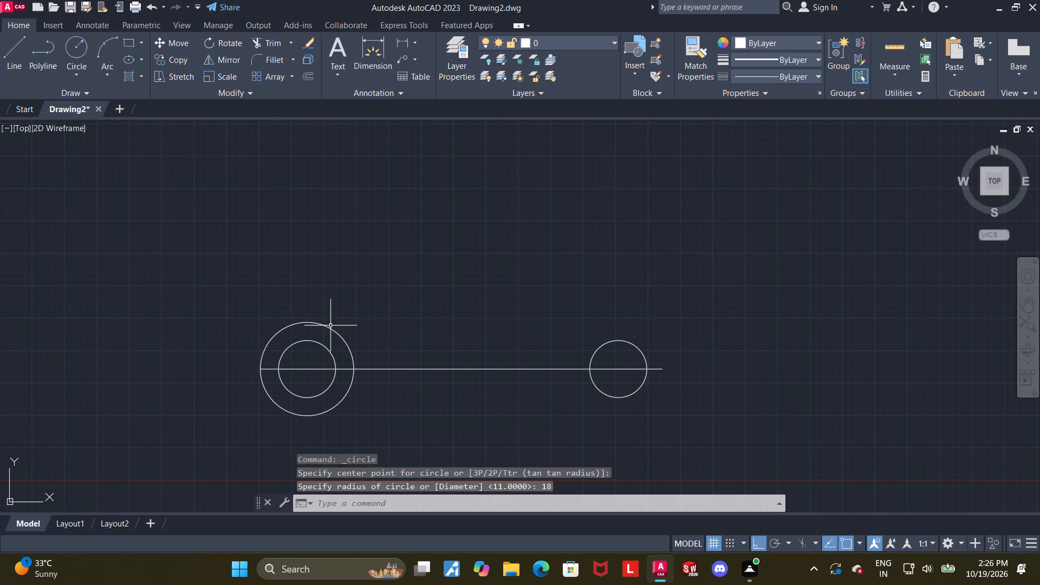
pyautogui.press('Escape')
# Draw a circle of radius 18 concentric with the right 22-diameter circle.
pyautogui.click(74, 51)
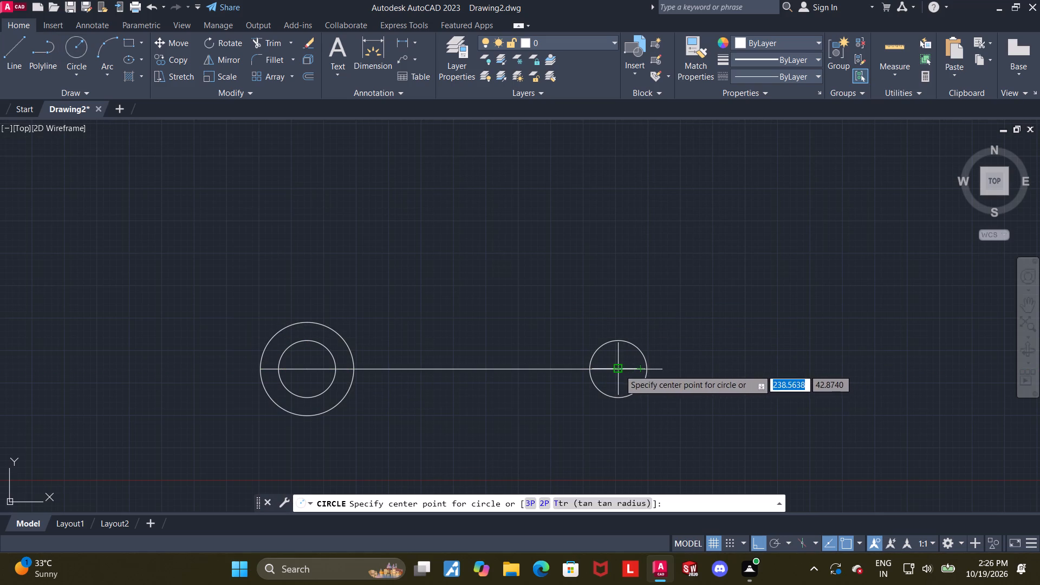
pyautogui.click(619, 369)
pyautogui.press('1')
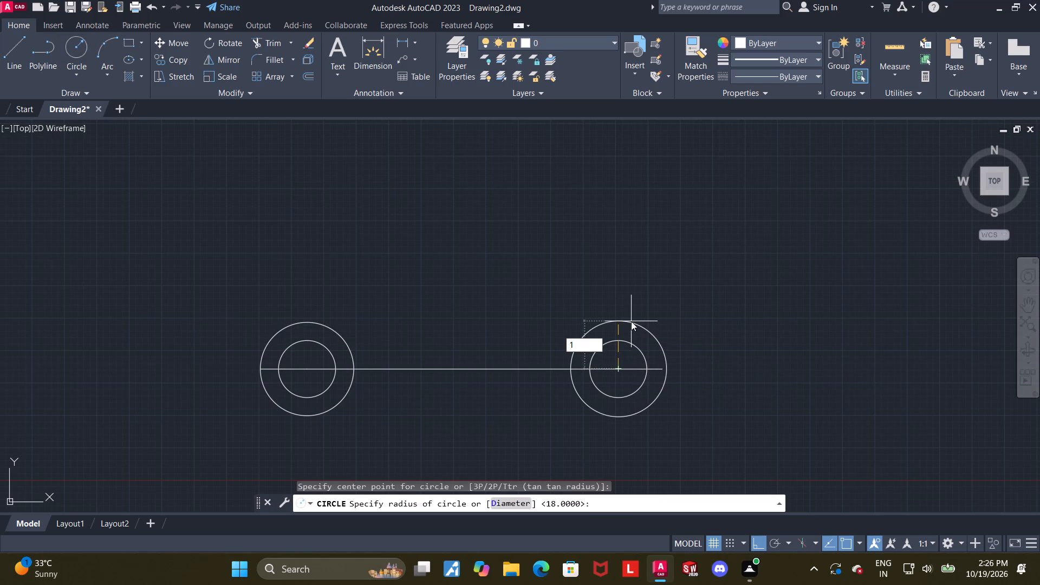
pyautogui.press('8')
pyautogui.press('Return')
pyautogui.press('Escape')
pyautogui.press('Escape')
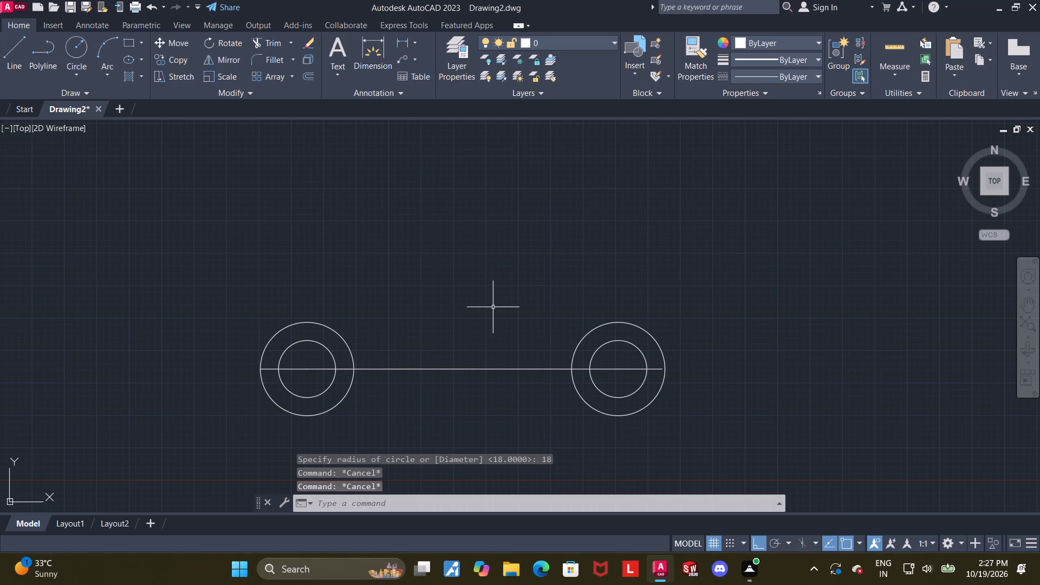
# Join the long horizontal line and the short line meeting it at the right circle's centre into one line.
pyautogui.scroll(1, 626, 366)
pyautogui.click(625, 380)
pyautogui.click(609, 365)
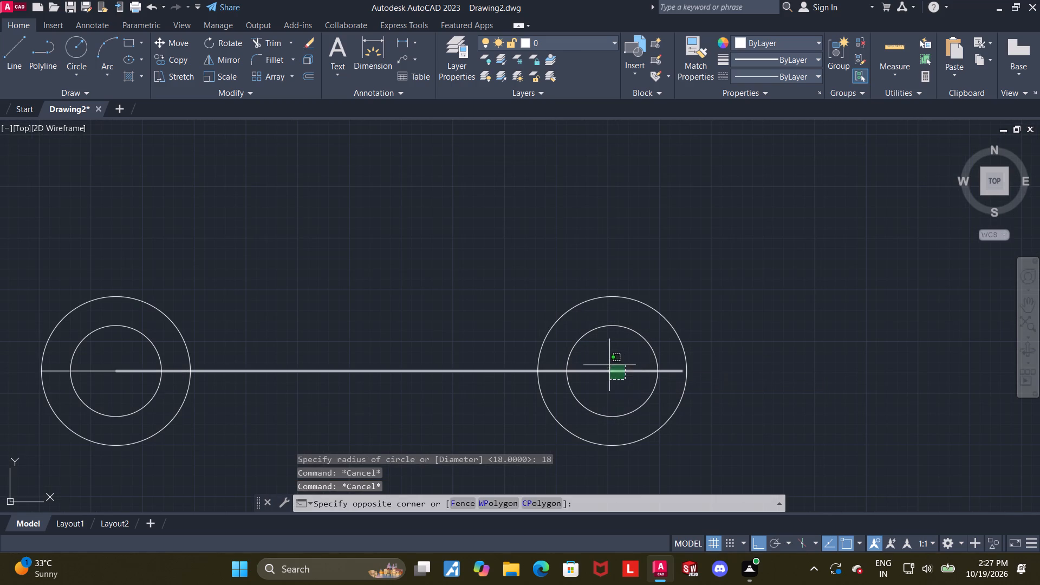
pyautogui.press('j')
pyautogui.press('Return')
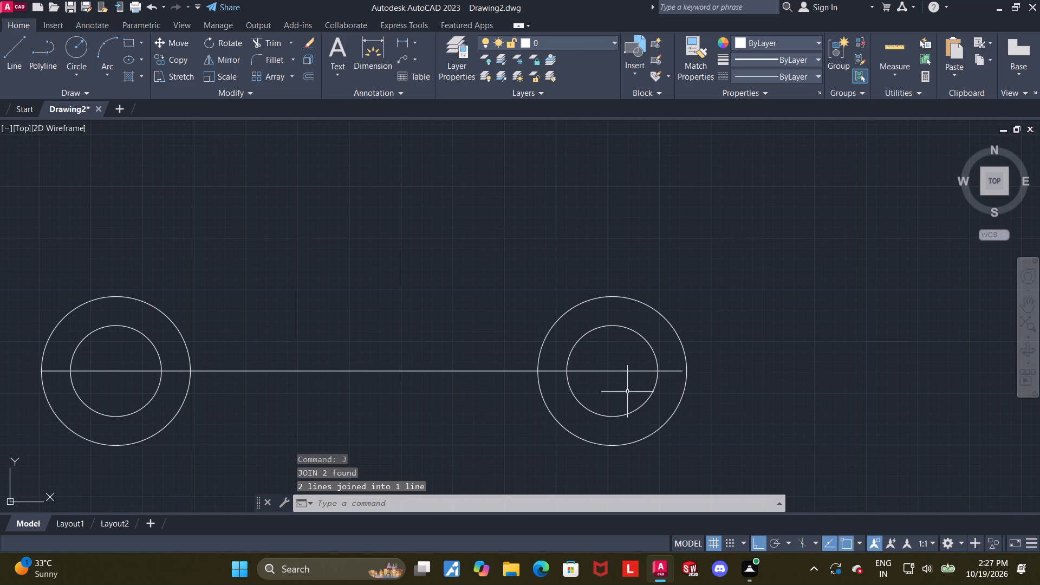
# Join the short line at the left circles' centre with the long horizontal line into one line.
pyautogui.click(116, 379)
pyautogui.click(110, 365)
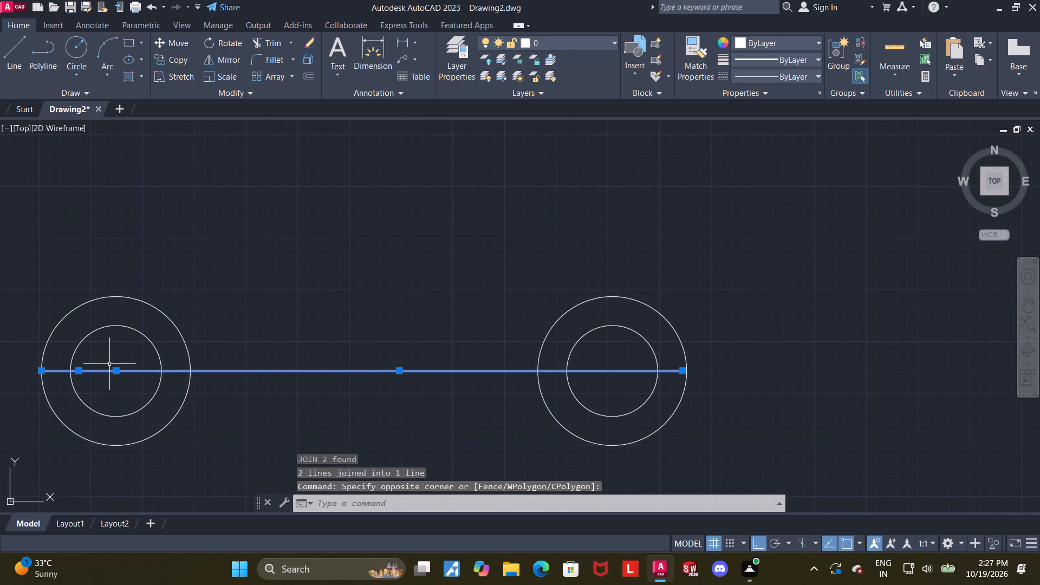
pyautogui.press('j')
pyautogui.press('Return')
pyautogui.press('Escape')
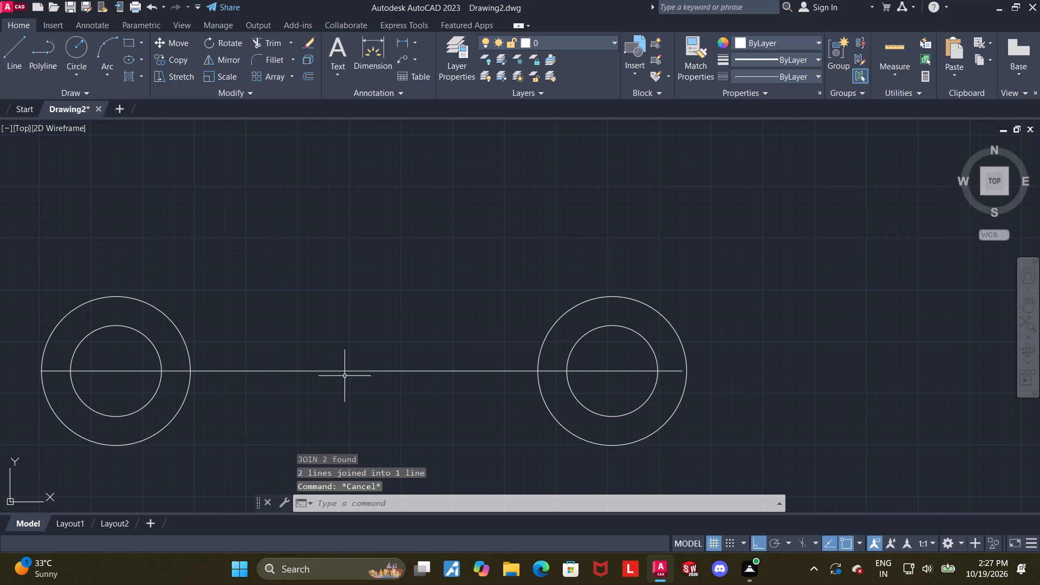
pyautogui.click(347, 370)
pyautogui.press('Escape')
# Extend the horizontal centreline past the right outer circle with a short line joined to its right end.
pyautogui.click(9, 62)
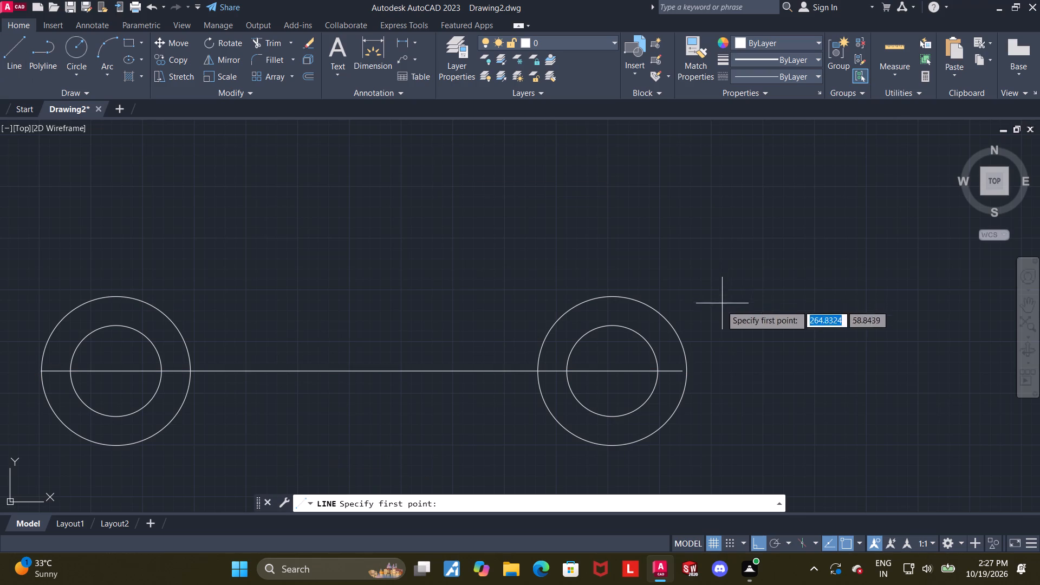
pyautogui.scroll(3, 682, 369)
pyautogui.click(674, 380)
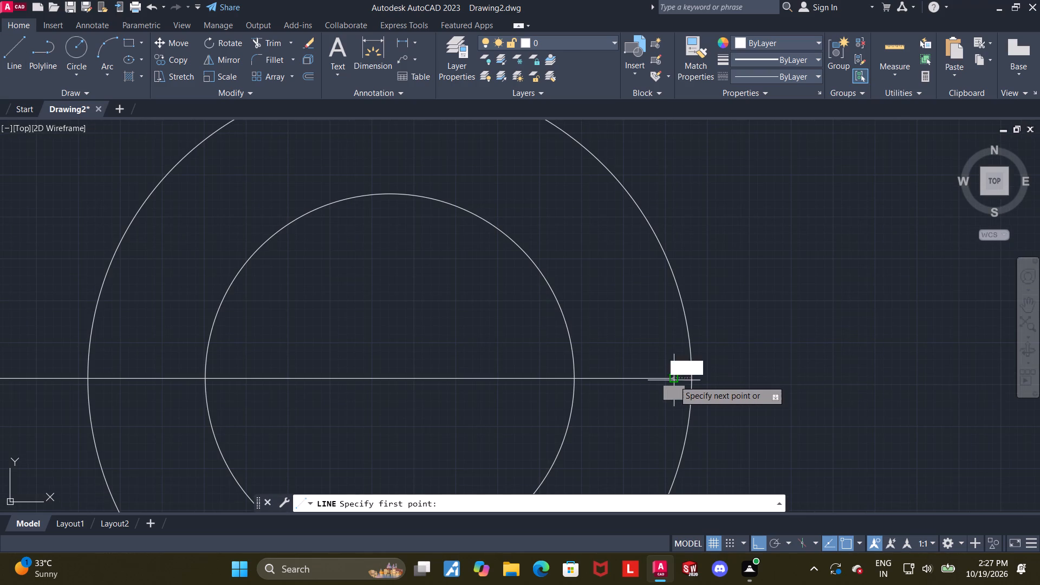
pyautogui.scroll(-1, 675, 380)
pyautogui.click(713, 350)
pyautogui.press('Escape')
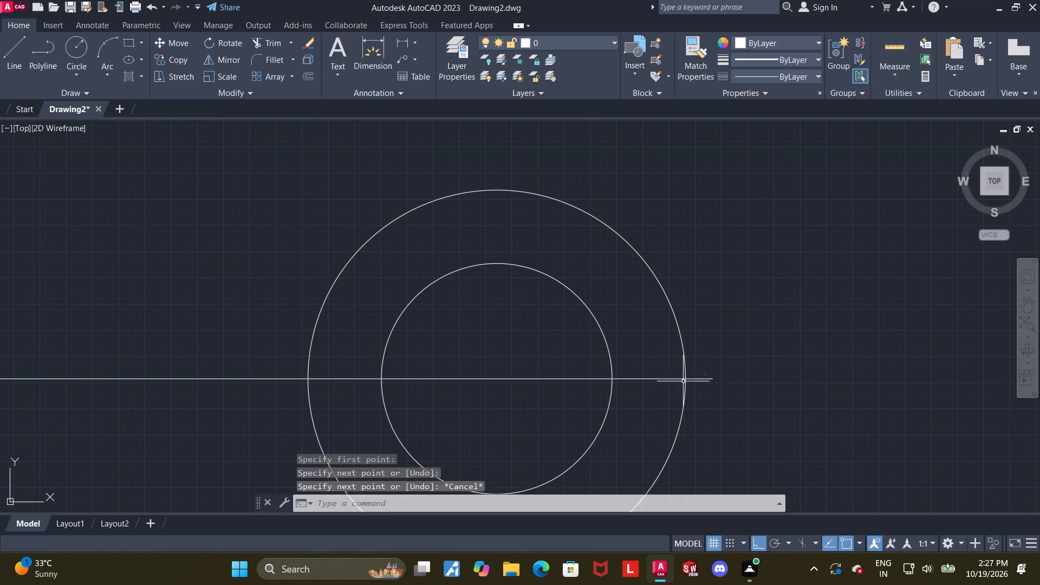
pyautogui.click(683, 379)
pyautogui.click(660, 380)
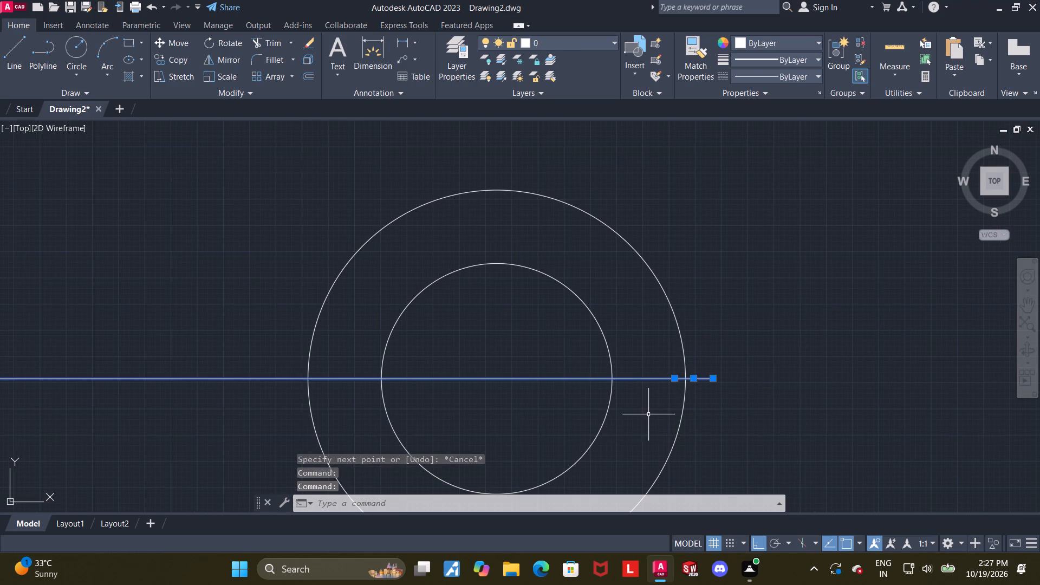
pyautogui.press('j')
pyautogui.press('Return')
# Extend the horizontal centreline past the left outer circle with a short line joined to its left end.
pyautogui.scroll(-2, 645, 411)
pyautogui.moveTo(246, 409); pyautogui.dragTo(289, 324, button='middle')
pyautogui.click(16, 36)
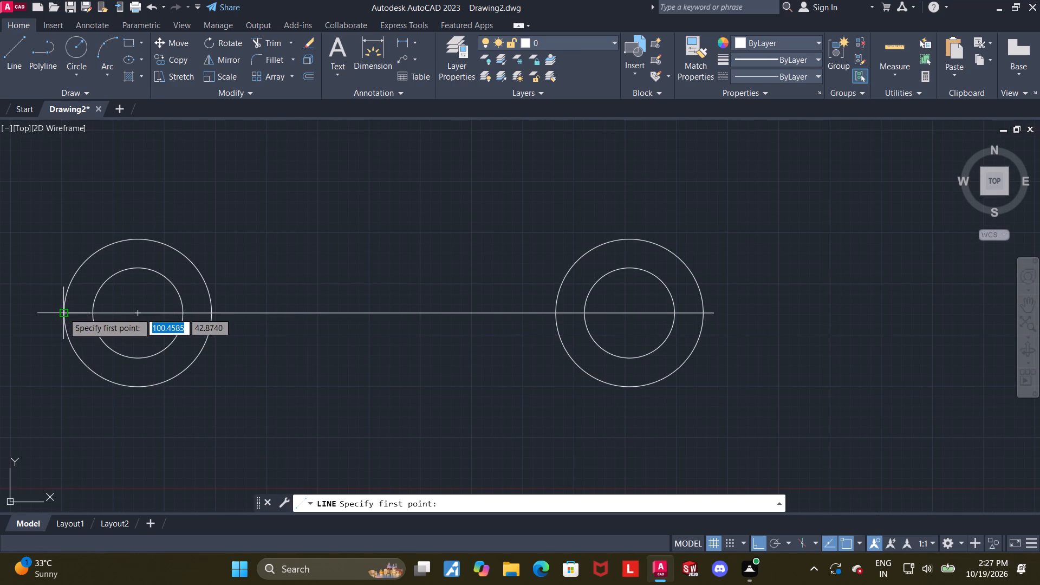
pyautogui.click(63, 313)
pyautogui.click(41, 309)
pyautogui.press('Escape')
pyautogui.click(49, 311)
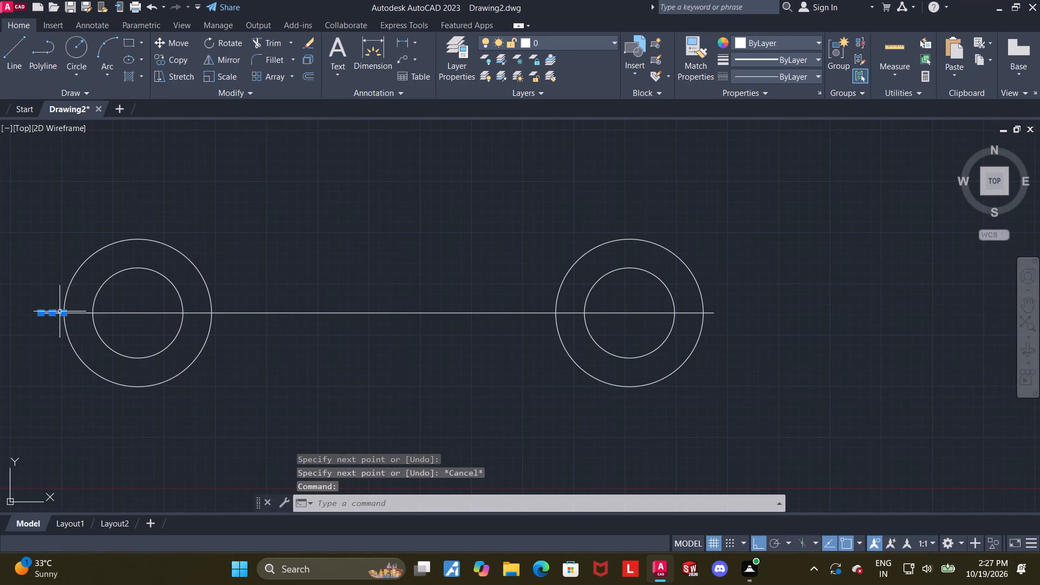
pyautogui.click(74, 313)
pyautogui.press('j')
pyautogui.press('Return')
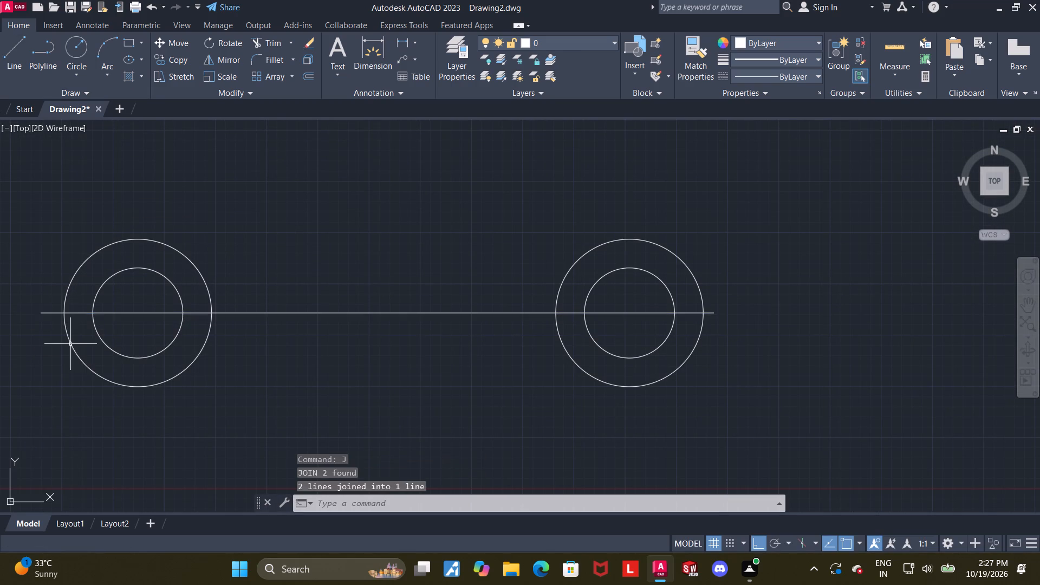
# Load the ISO long-dash dot linetype ACAD_ISO04W100 into the drawing.
pyautogui.moveTo(411, 334); pyautogui.dragTo(409, 329)
pyautogui.click(389, 303)
pyautogui.click(755, 75)
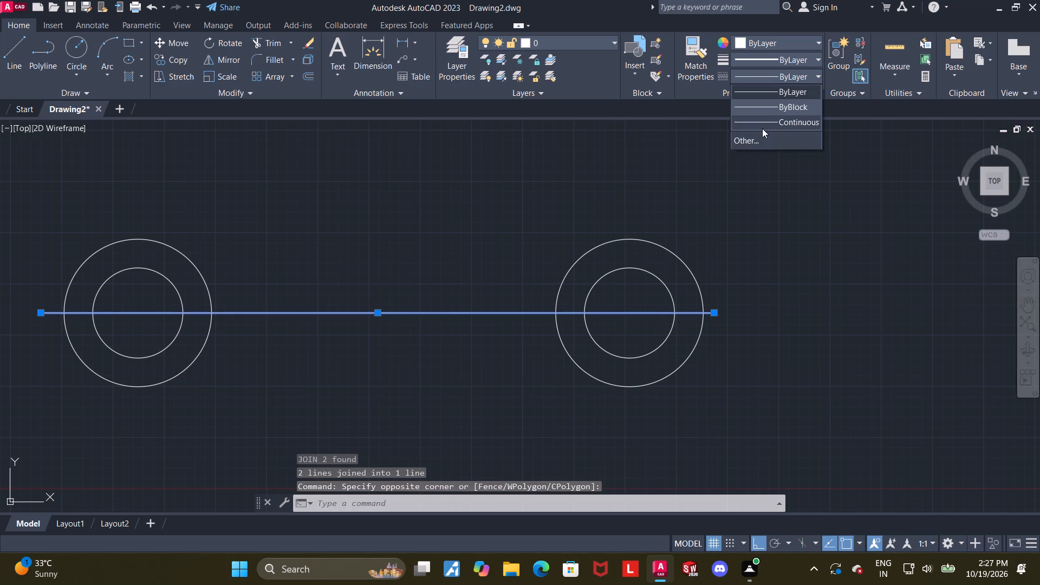
pyautogui.click(765, 137)
pyautogui.click(633, 170)
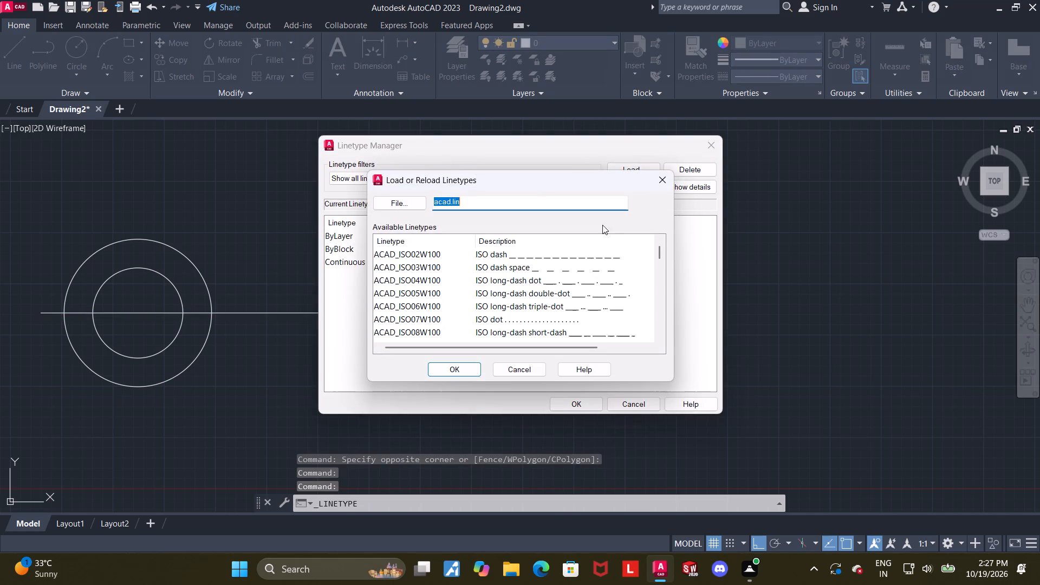
pyautogui.doubleClick(571, 282)
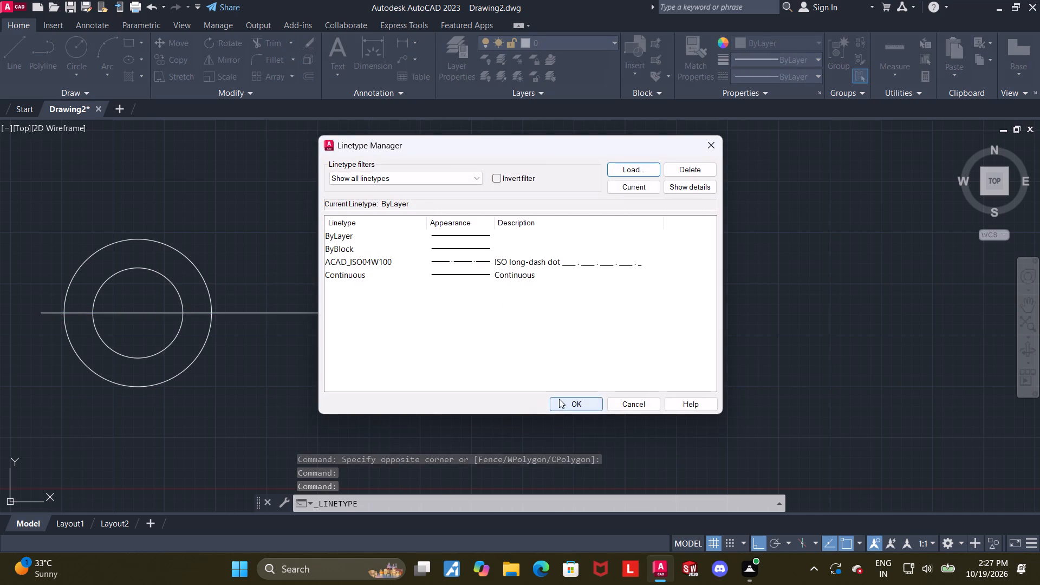
pyautogui.click(559, 399)
# Set the horizontal centreline's linetype to ACAD_ISO04W100 and its colour to cyan.
pyautogui.click(383, 371)
pyautogui.click(368, 274)
pyautogui.click(773, 70)
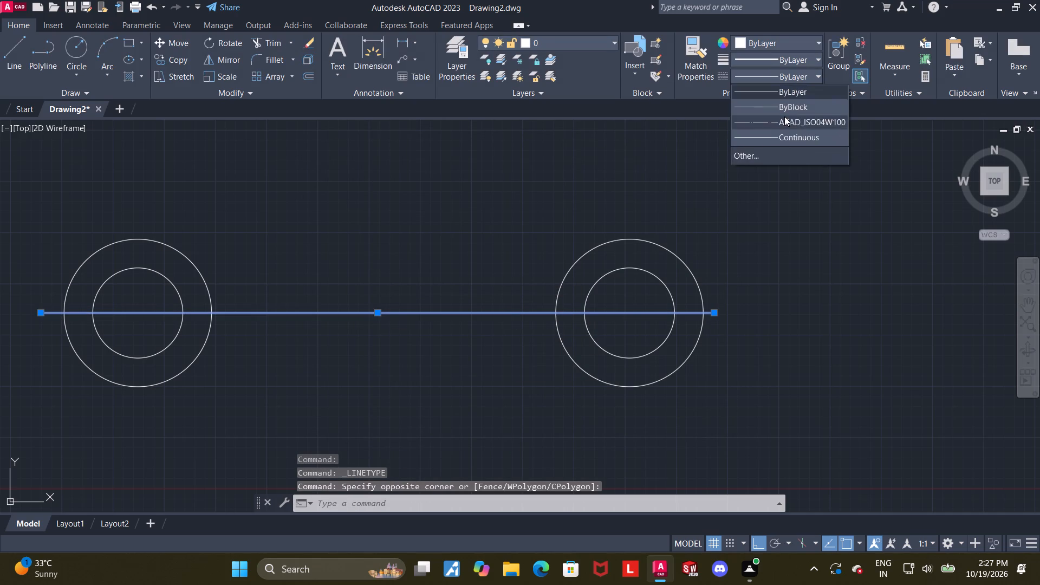
pyautogui.click(784, 120)
pyautogui.click(775, 35)
pyautogui.click(782, 171)
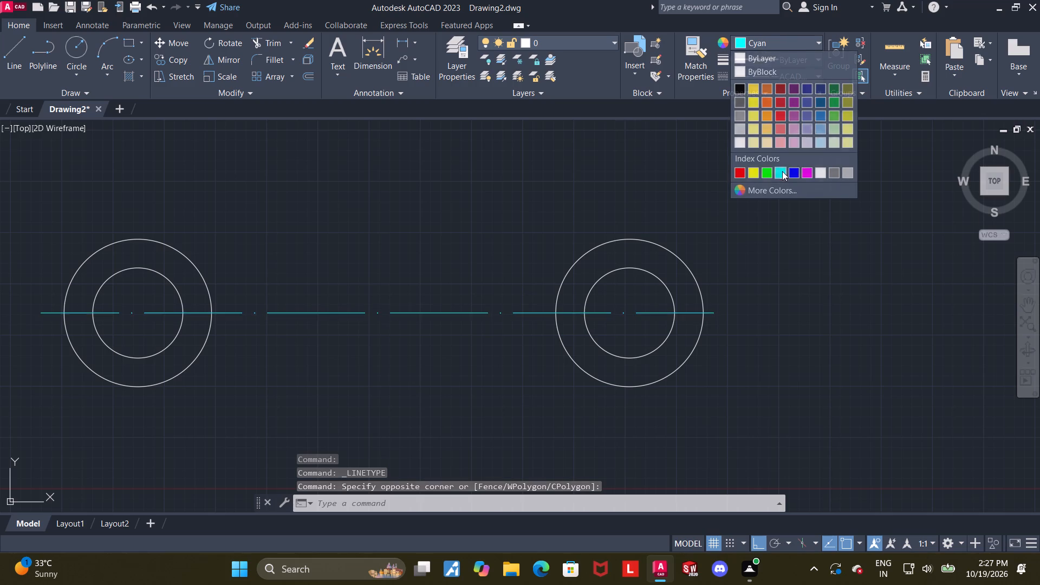
# Draw a horizontal line connecting the bottom points of the two outer circles.
pyautogui.scroll(-1, 700, 179)
pyautogui.moveTo(574, 227); pyautogui.dragTo(563, 258, button='middle')
pyautogui.moveTo(565, 262); pyautogui.dragTo(519, 289, button='middle')
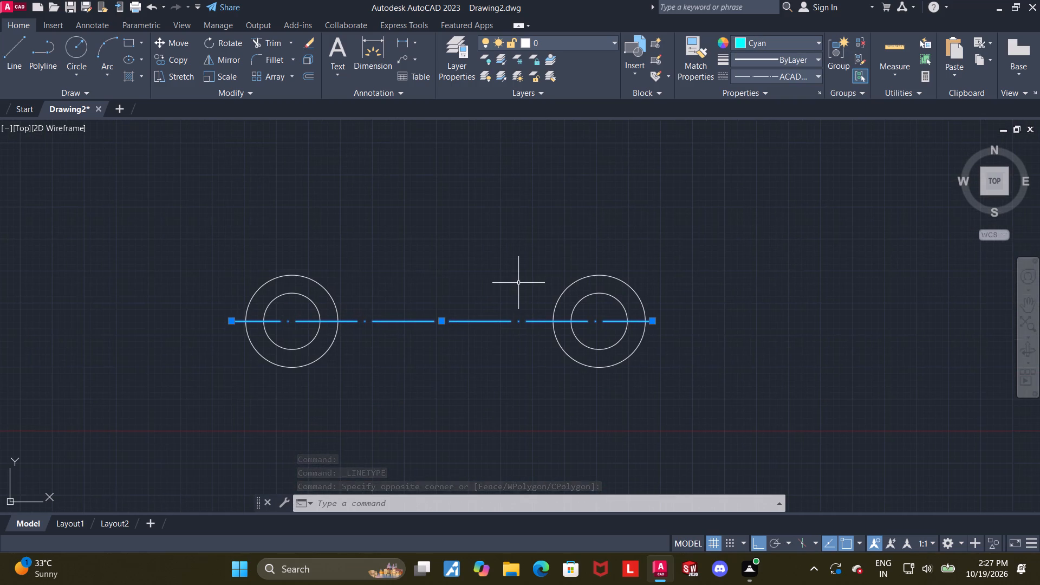
pyautogui.click(11, 54)
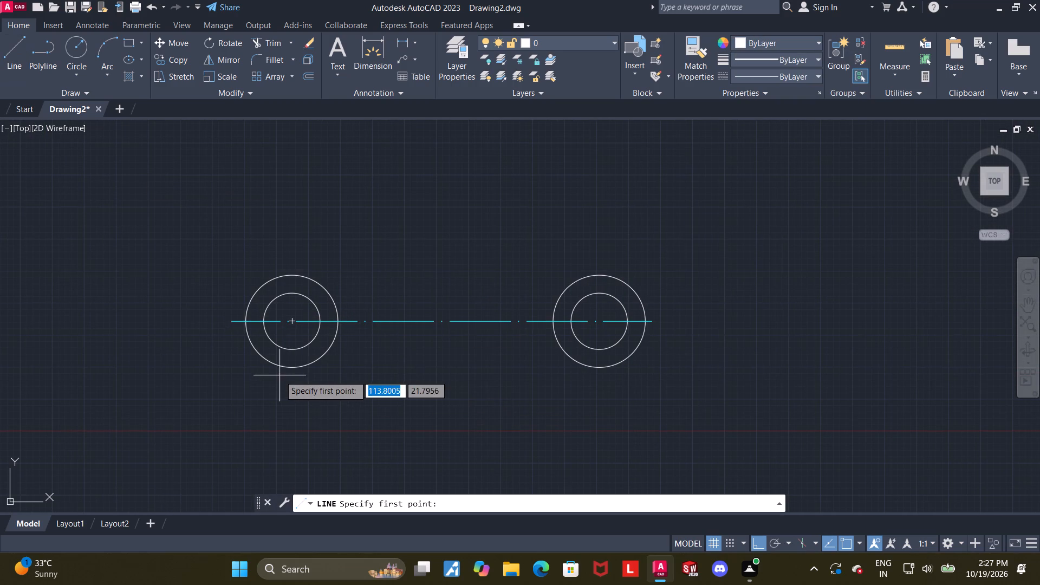
pyautogui.click(291, 369)
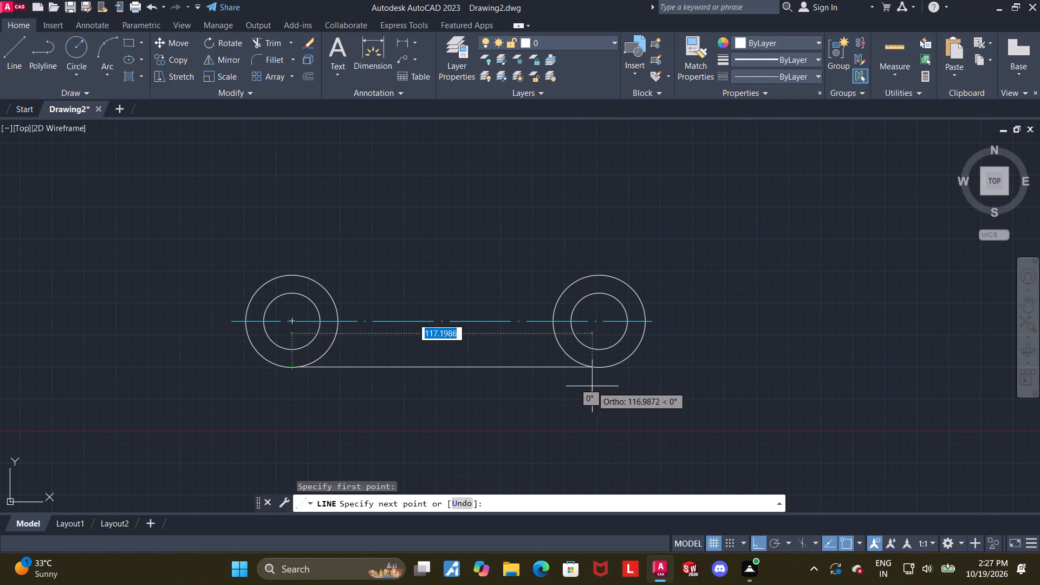
pyautogui.click(598, 369)
pyautogui.press('Escape')
pyautogui.press('Escape')
# Trim the inward-facing lower quarter arcs of both outer circles between the centreline and the bottom line.
pyautogui.moveTo(441, 327); pyautogui.dragTo(438, 346, button='middle')
pyautogui.moveTo(427, 362); pyautogui.dragTo(405, 397, button='middle')
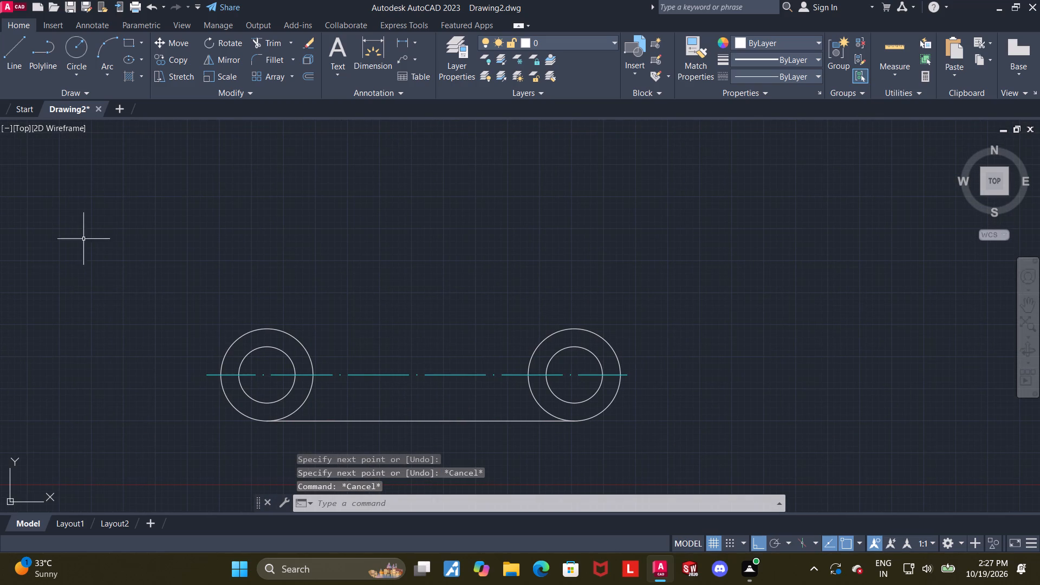
pyautogui.click(257, 44)
pyautogui.click(305, 400)
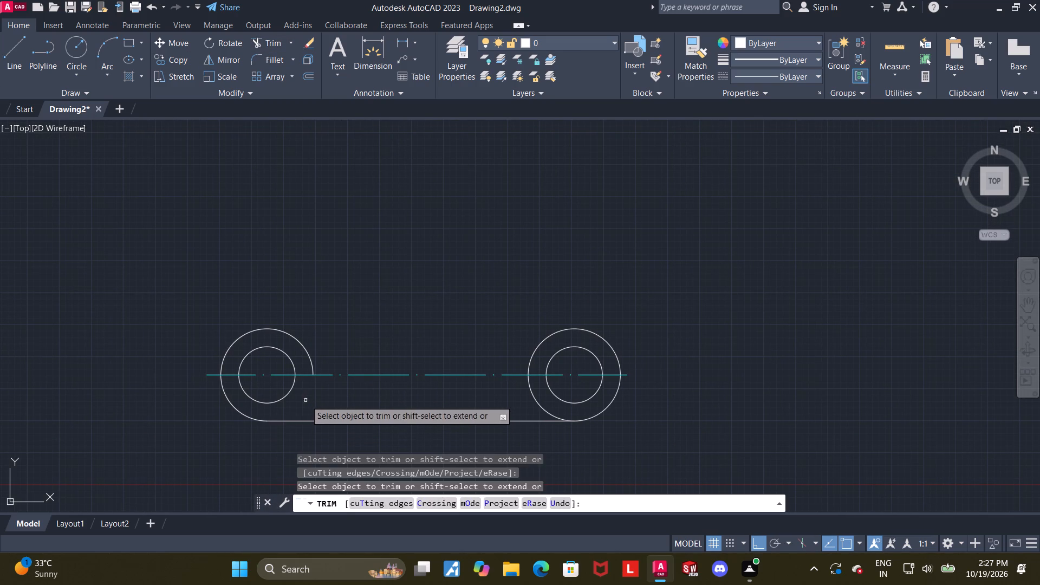
pyautogui.click(536, 400)
pyautogui.scroll(-1, 473, 409)
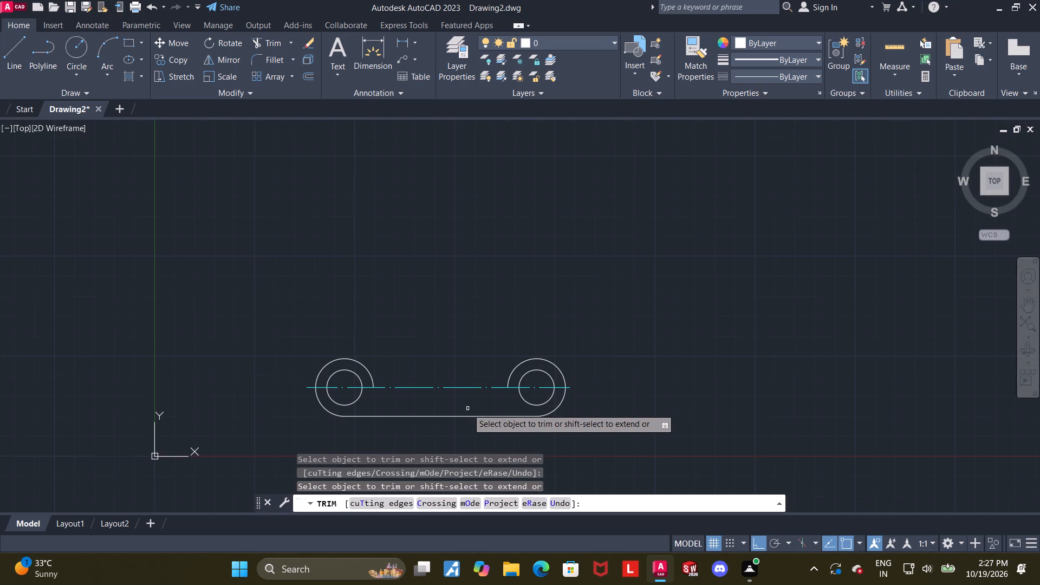
pyautogui.press('Escape')
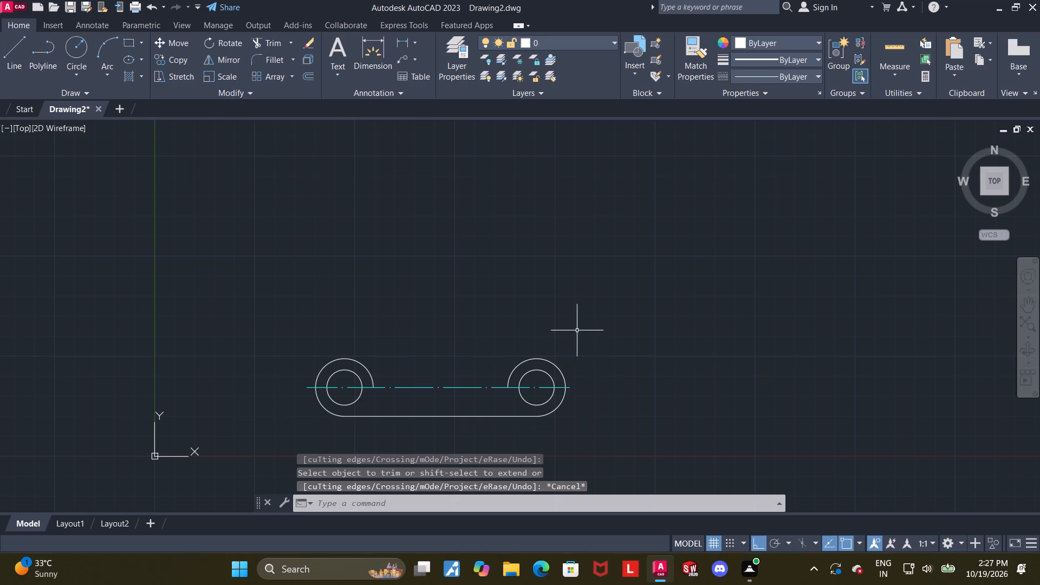
# Draw a vertical line 88.2 units long upward from where the left outer arc's far-left edge crosses the centreline.
pyautogui.moveTo(573, 329); pyautogui.dragTo(563, 344, button='middle')
pyautogui.middleClick(516, 291)
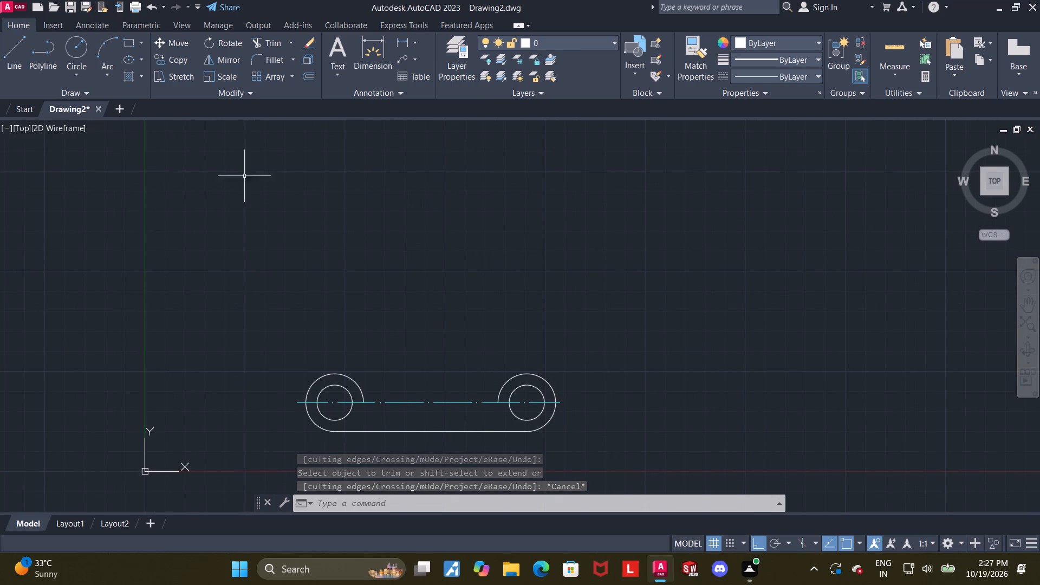
pyautogui.click(10, 42)
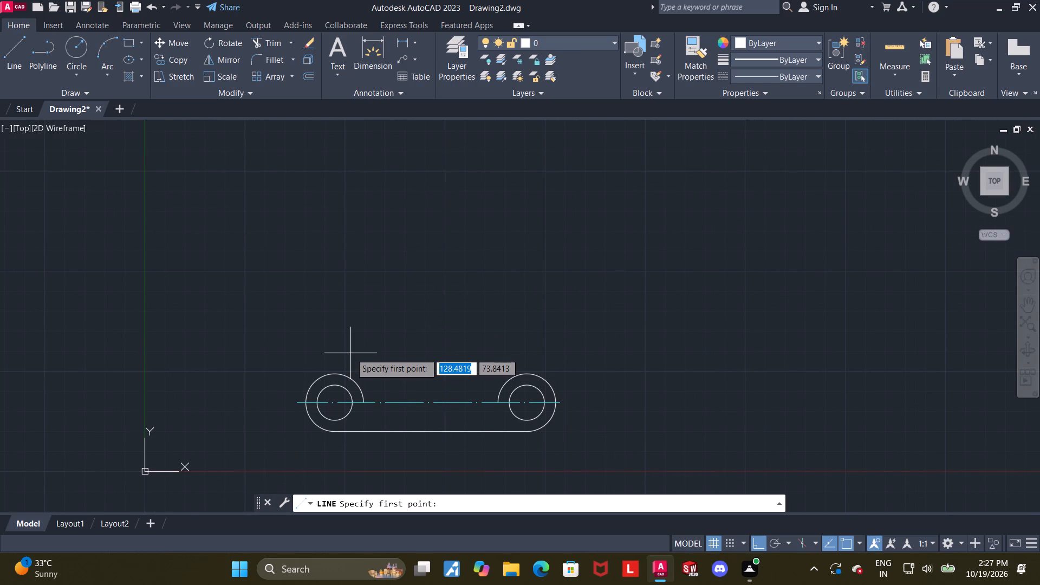
pyautogui.scroll(1, 297, 403)
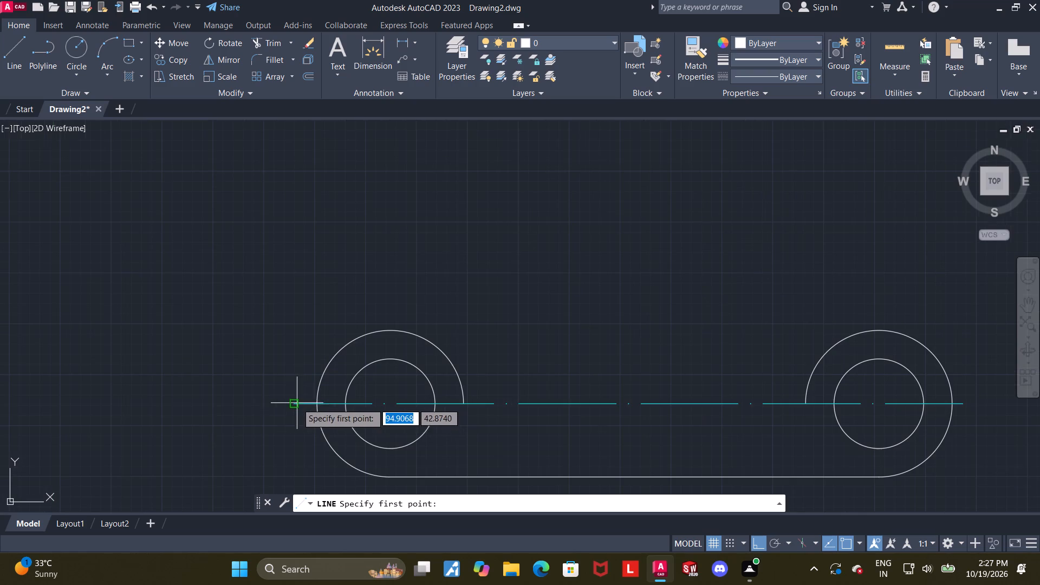
pyautogui.scroll(1, 297, 403)
pyautogui.click(317, 401)
pyautogui.scroll(-2, 322, 383)
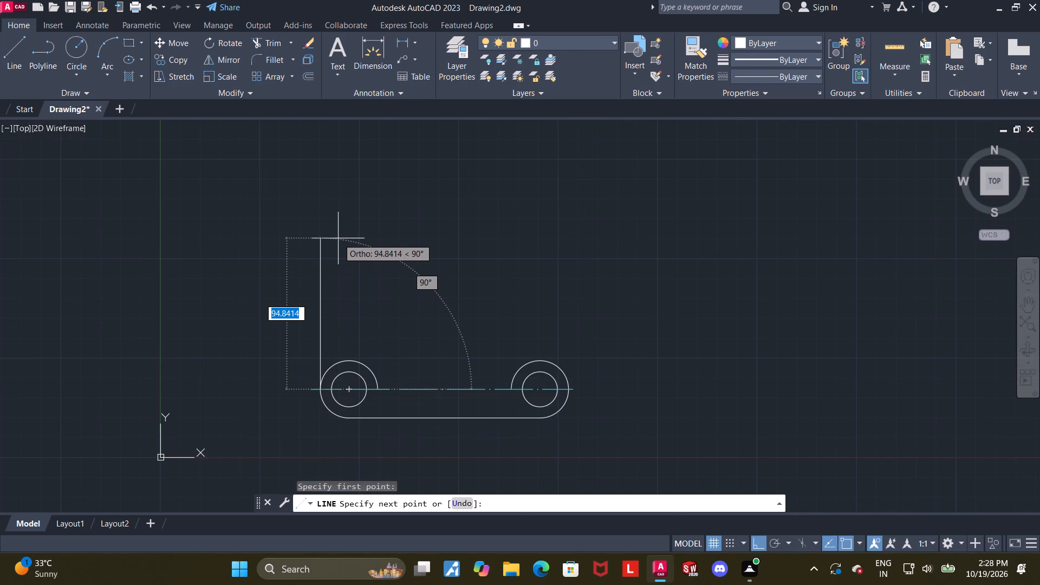
pyautogui.write('88')
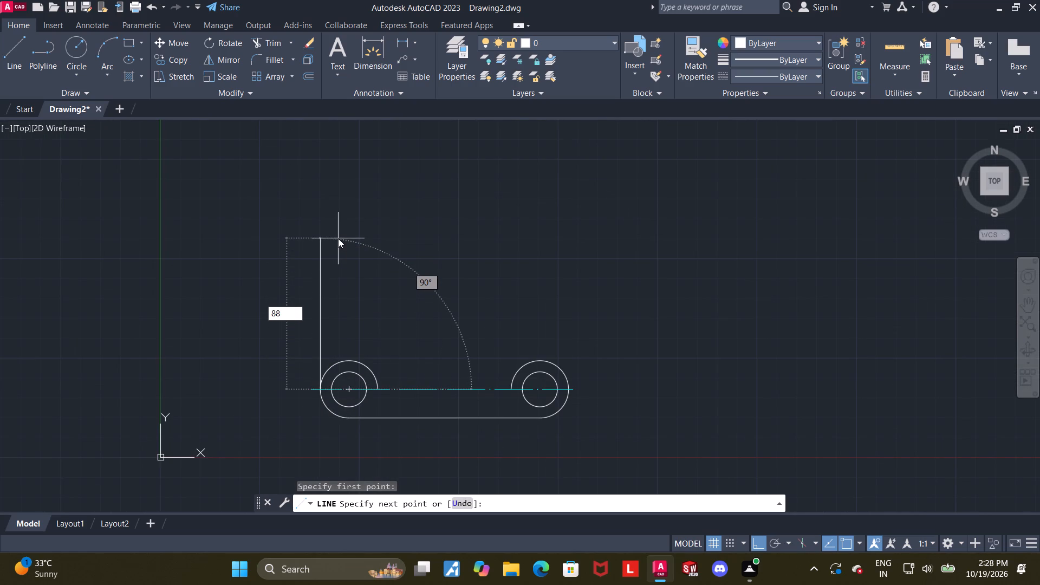
pyautogui.write('.2')
pyautogui.press('Return')
pyautogui.press('Escape')
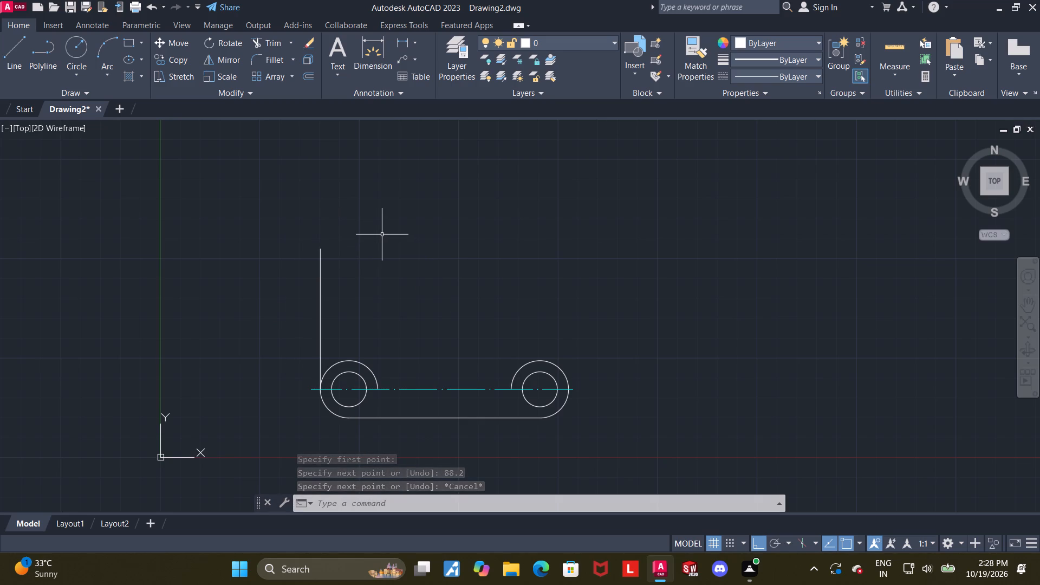
# Draw a horizontal line 164 units long to the right from the top end of the vertical line.
pyautogui.scroll(-1, 382, 235)
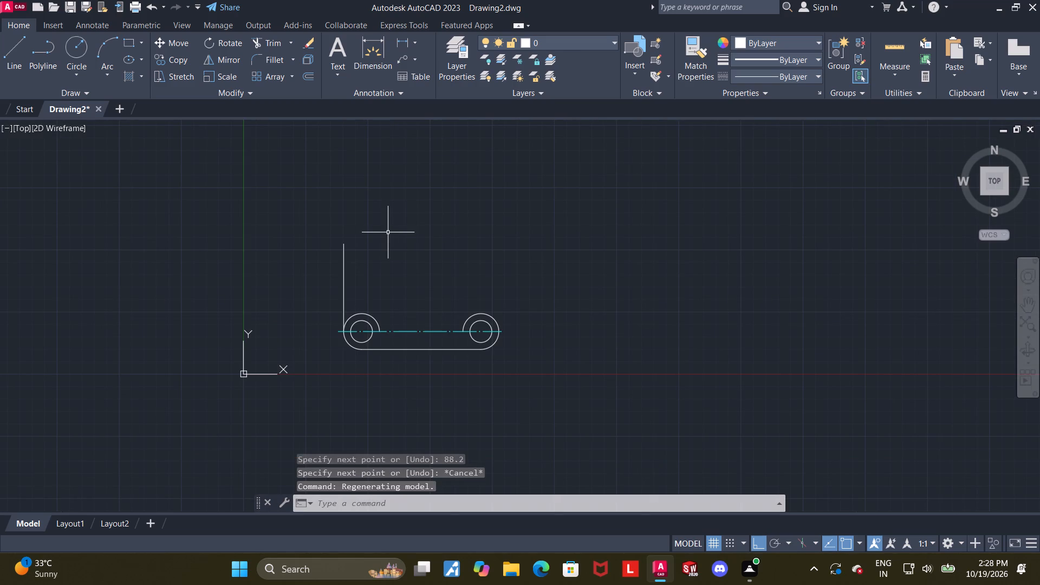
pyautogui.click(18, 55)
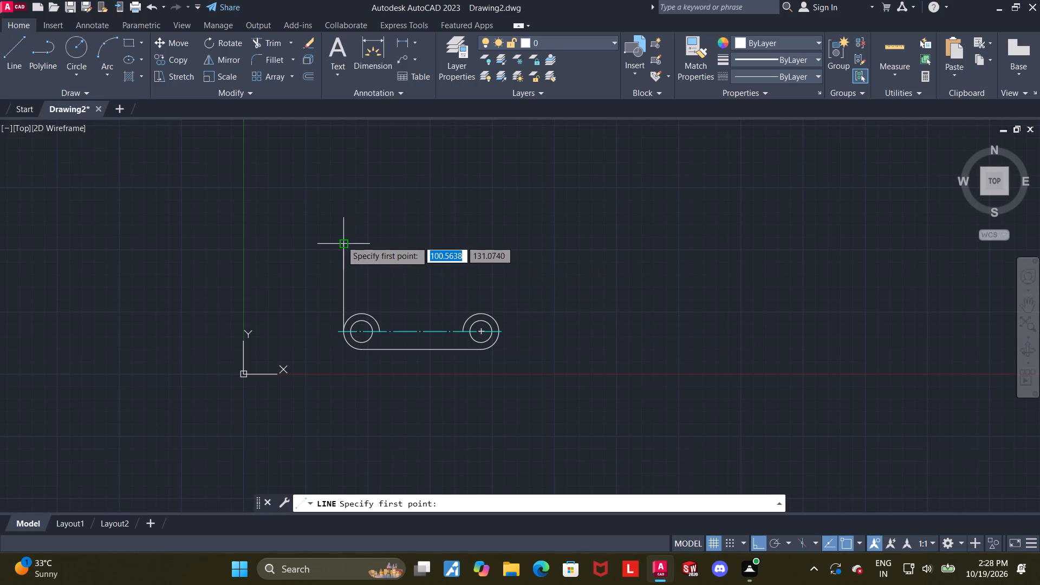
pyautogui.click(341, 240)
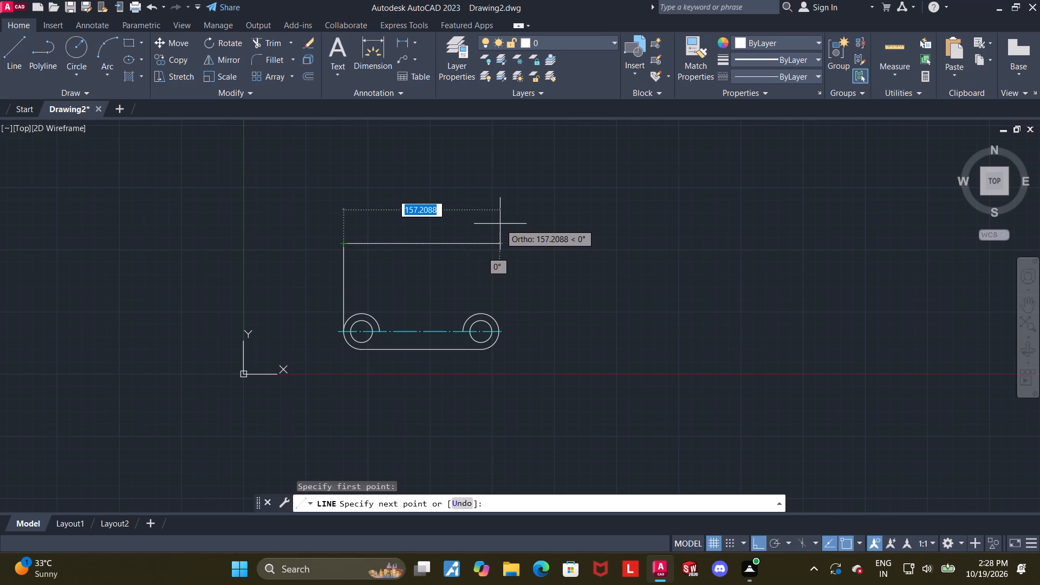
pyautogui.write('120')
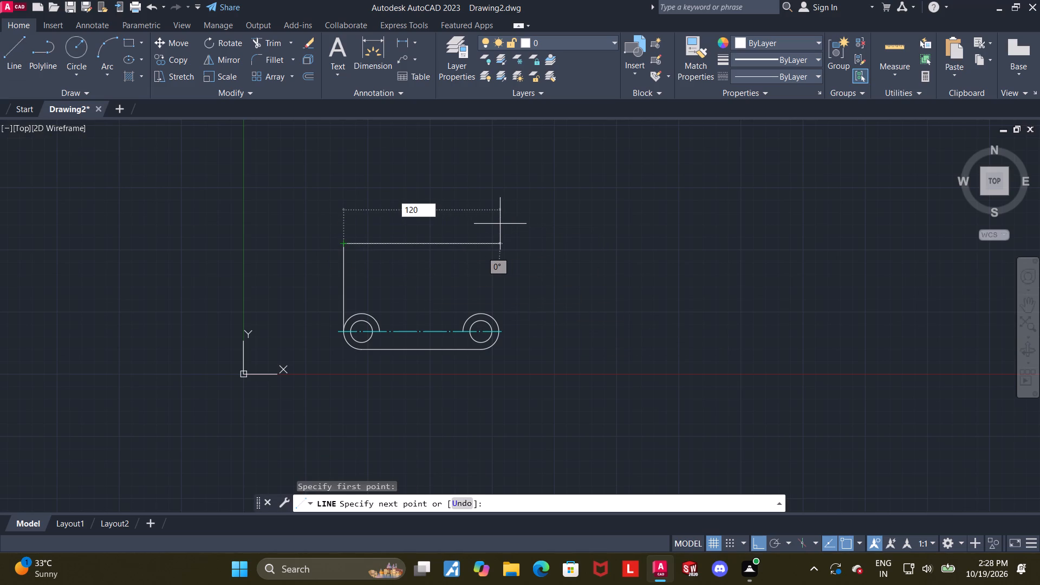
pyautogui.press('BackSpace')
pyautogui.press('BackSpace')
pyautogui.press('BackSpace')
pyautogui.press('BackSpace')
pyautogui.press('BackSpace')
pyautogui.press('BackSpace')
pyautogui.press('1')
pyautogui.write('62')
pyautogui.press('BackSpace')
pyautogui.press('4')
pyautogui.press('Return')
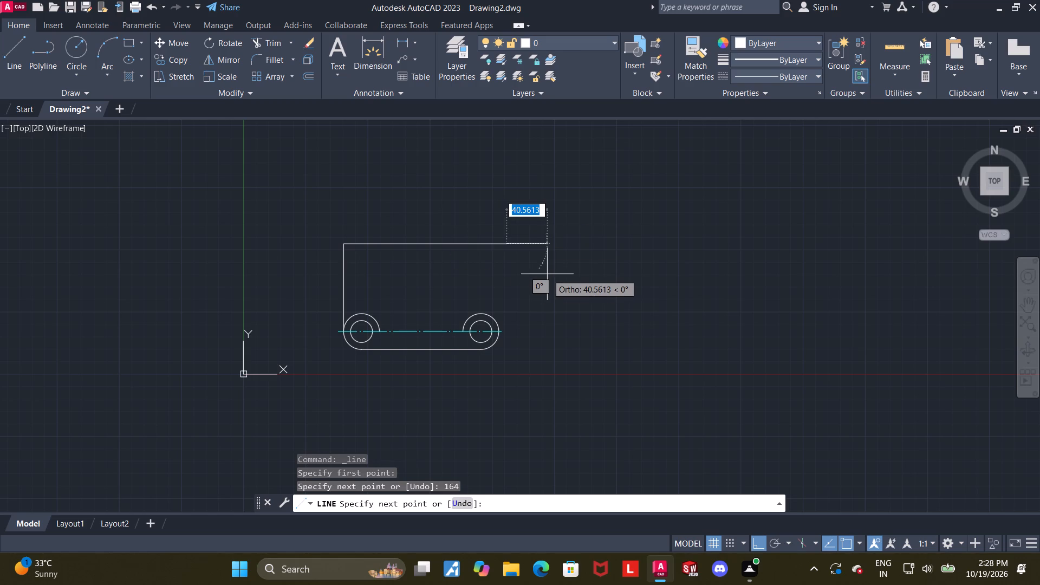
pyautogui.press('Escape')
pyautogui.press('Escape')
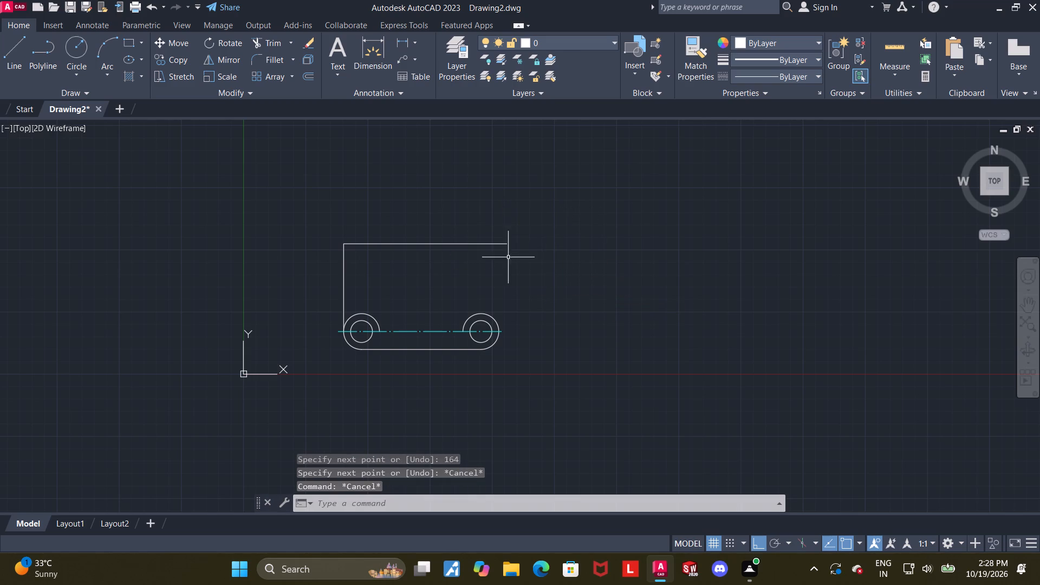
# Delete the 164-unit horizontal line running from the top of the left vertical line.
pyautogui.scroll(1, 507, 257)
pyautogui.click(309, 237)
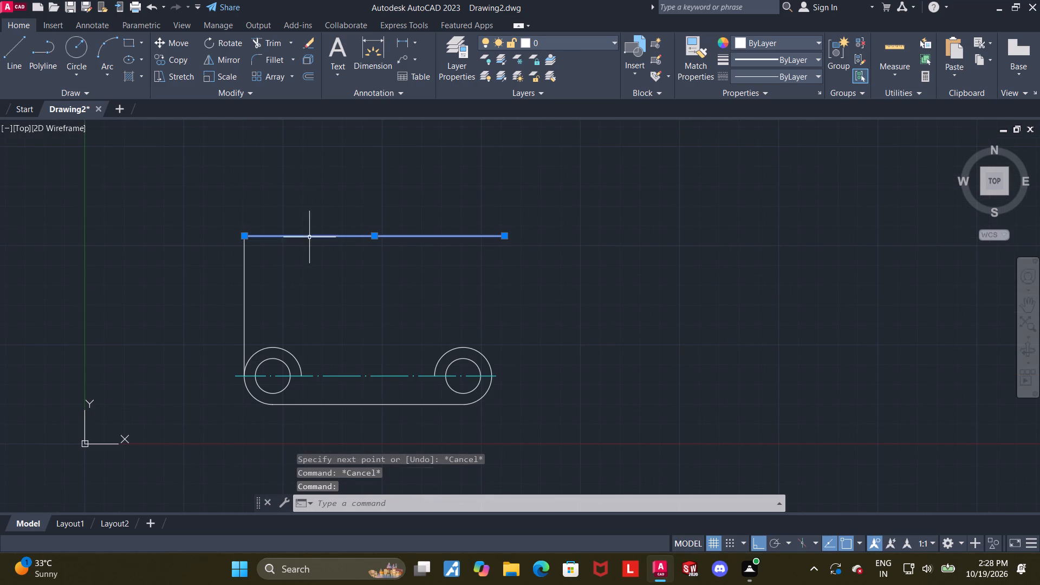
pyautogui.press('Delete')
# Draw a vertical line 88.2 units upward from where the right outer arc's far-right edge crosses the centreline.
pyautogui.click(17, 43)
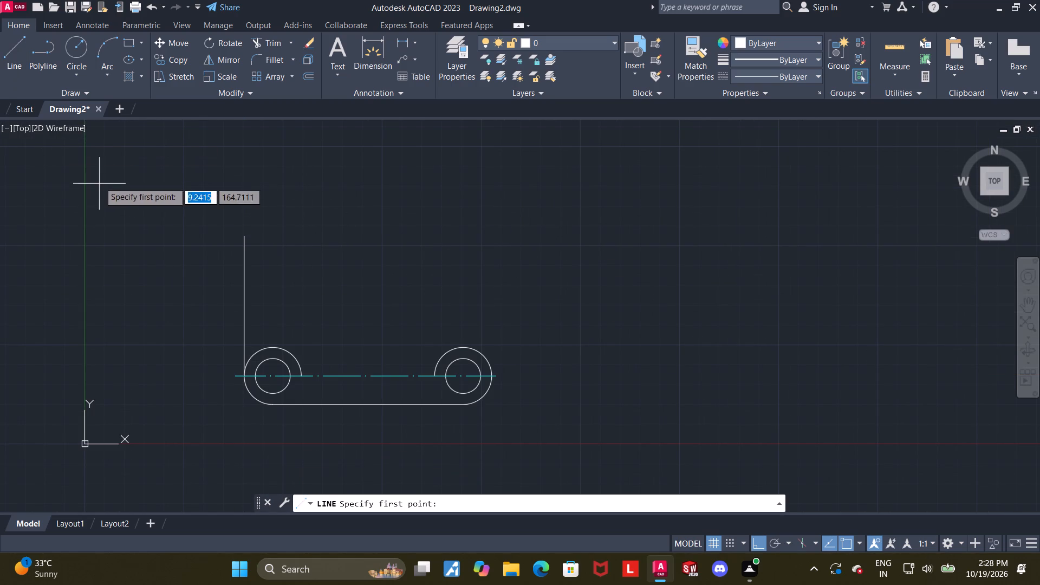
pyautogui.scroll(1, 489, 382)
pyautogui.click(491, 370)
pyautogui.scroll(-2, 490, 352)
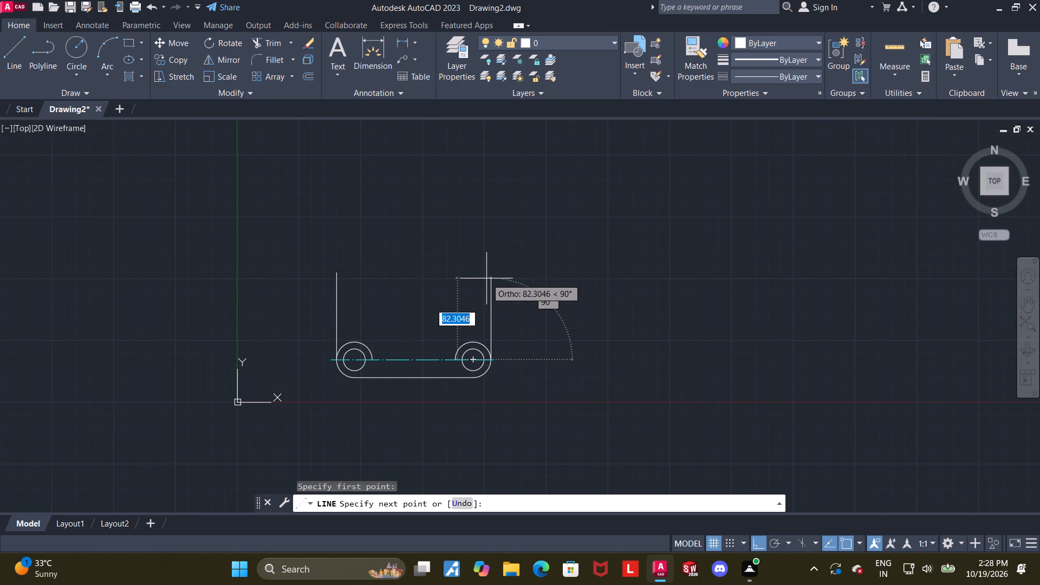
pyautogui.write('88.2')
pyautogui.press('Return')
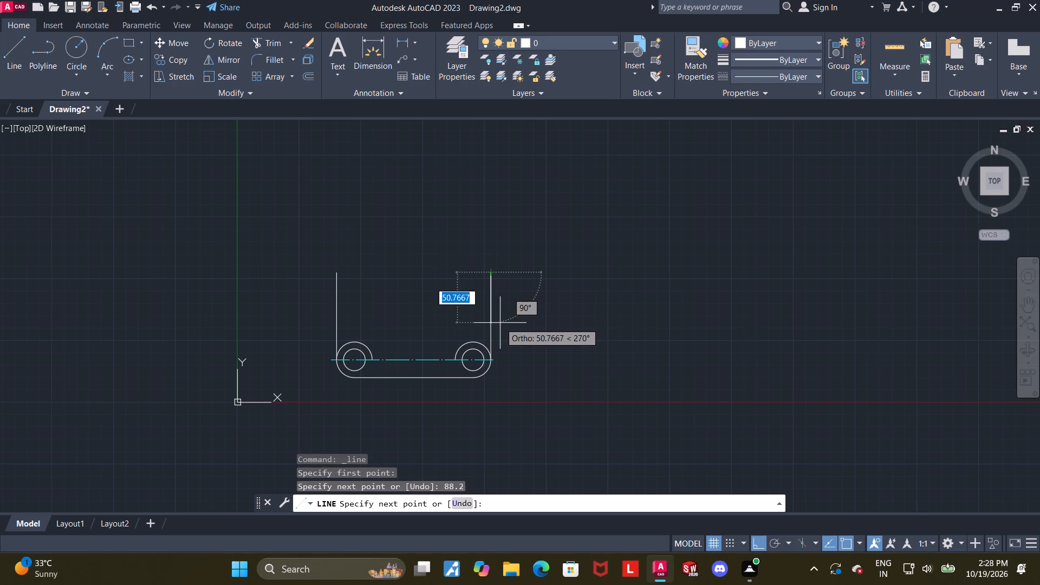
pyautogui.press('Escape')
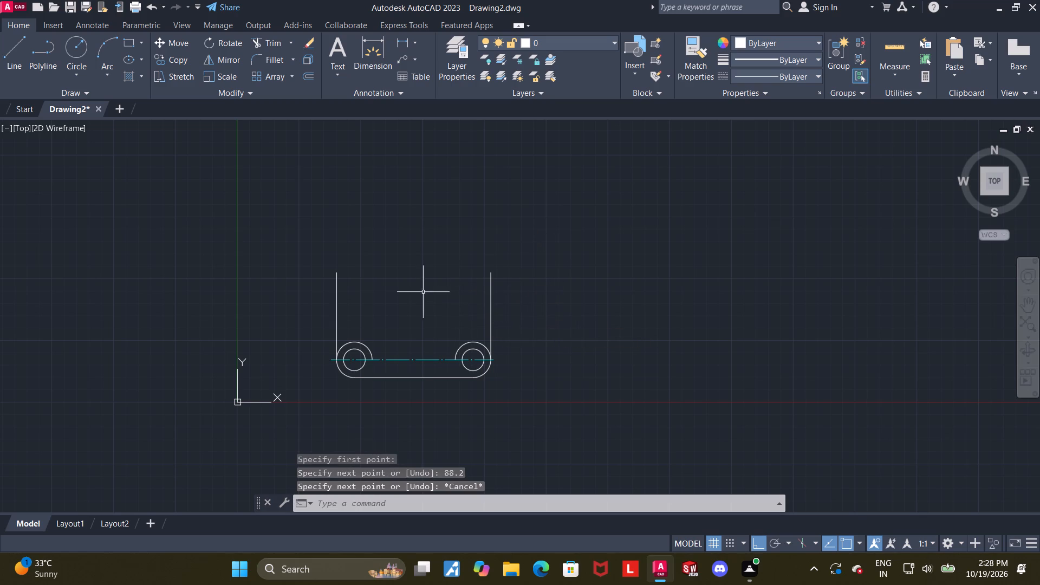
# Draw a horizontal line through the top ends of both vertical lines, extending slightly beyond each side.
pyautogui.scroll(1, 422, 292)
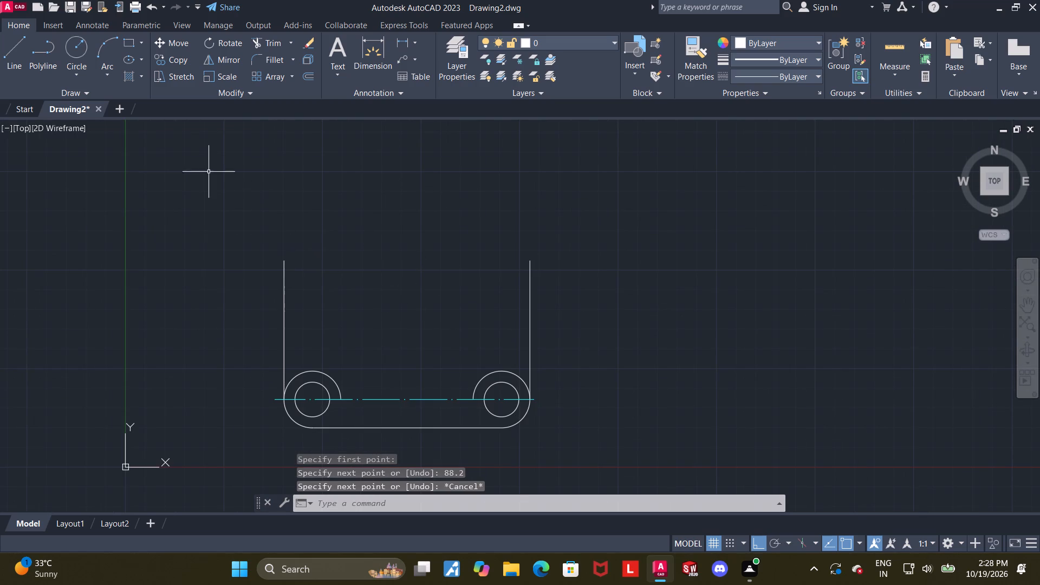
pyautogui.click(20, 62)
pyautogui.scroll(1, 383, 268)
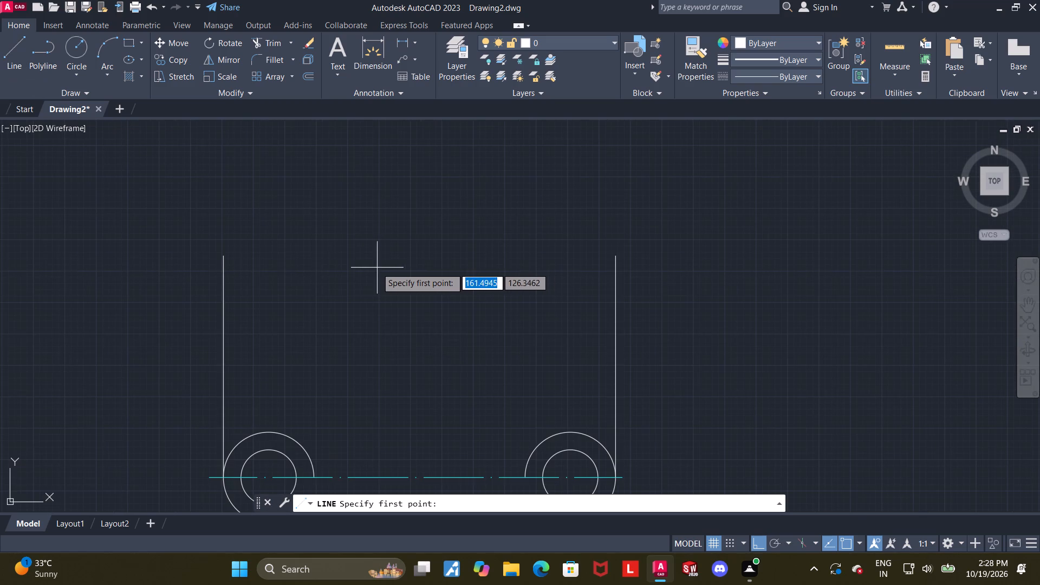
pyautogui.click(205, 253)
pyautogui.click(640, 249)
pyautogui.press('Escape')
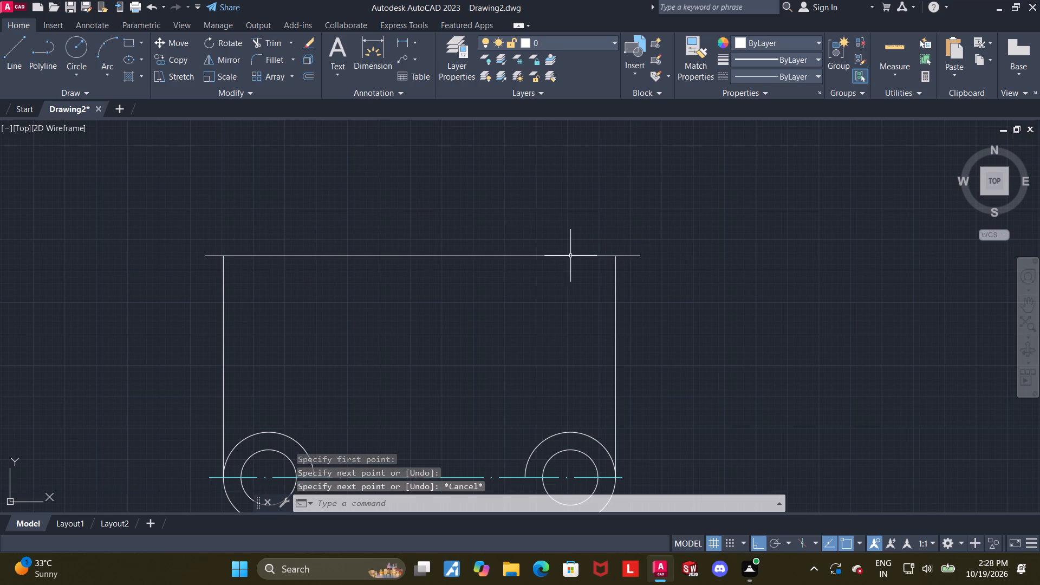
# Give the upper horizontal line the ACAD dash-dot linetype and cyan colour, matching the lower centreline.
pyautogui.click(570, 256)
pyautogui.click(776, 70)
pyautogui.click(773, 117)
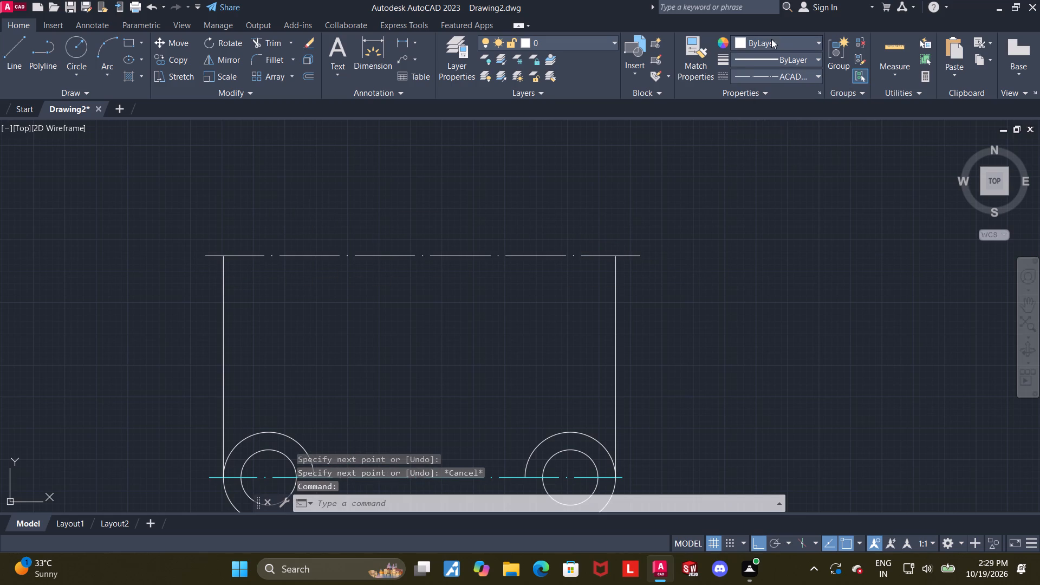
pyautogui.click(771, 41)
pyautogui.click(779, 175)
pyautogui.press('Escape')
pyautogui.scroll(-2, 695, 211)
pyautogui.scroll(1, 672, 282)
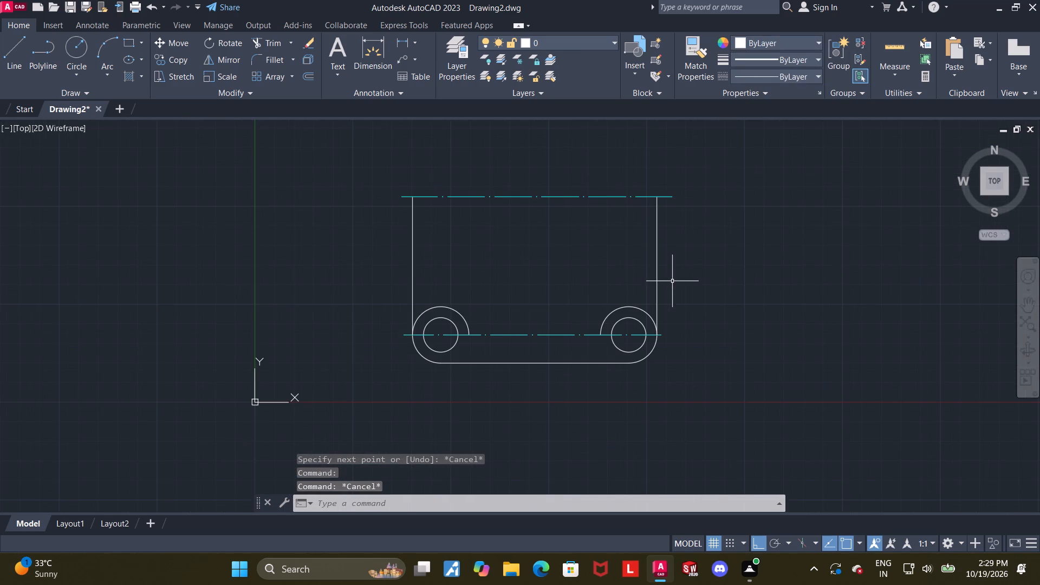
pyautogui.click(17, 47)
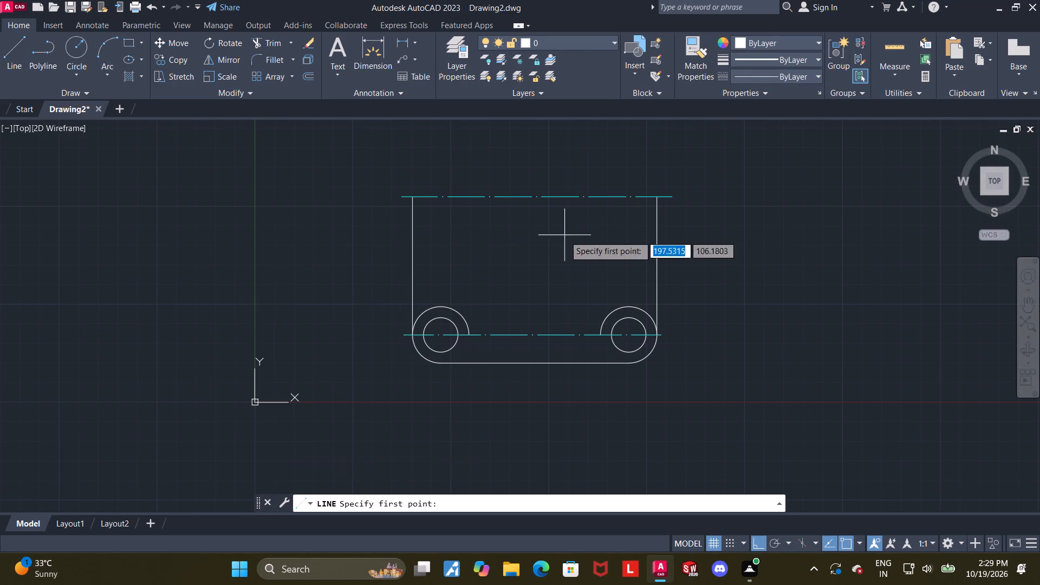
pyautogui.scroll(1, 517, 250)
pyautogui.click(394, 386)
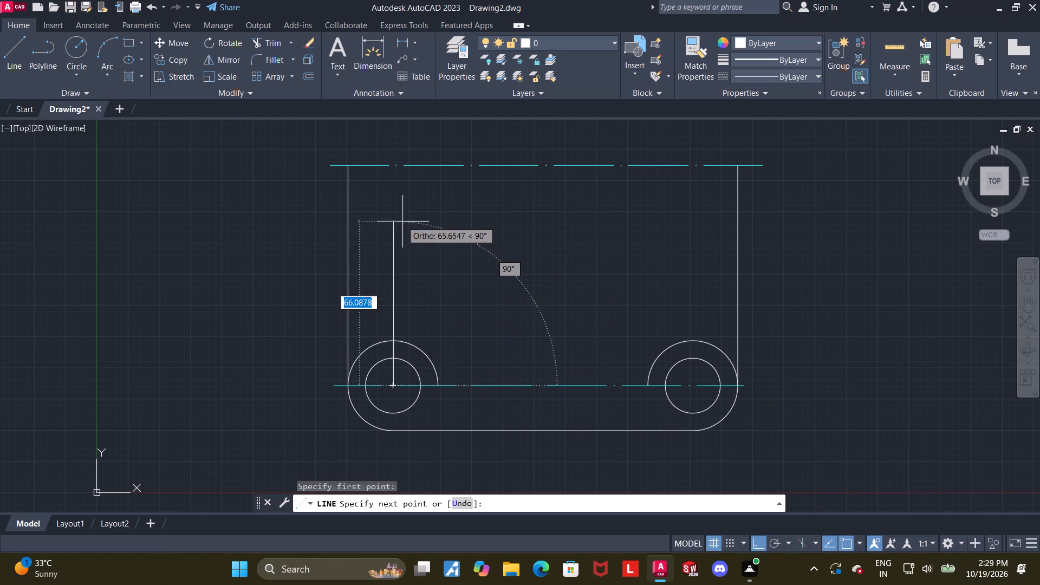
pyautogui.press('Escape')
# Draw a vertical line 88.2 units upward from the centre of the lower-left circles to the upper centreline.
pyautogui.scroll(1, 415, 389)
pyautogui.click(2, 48)
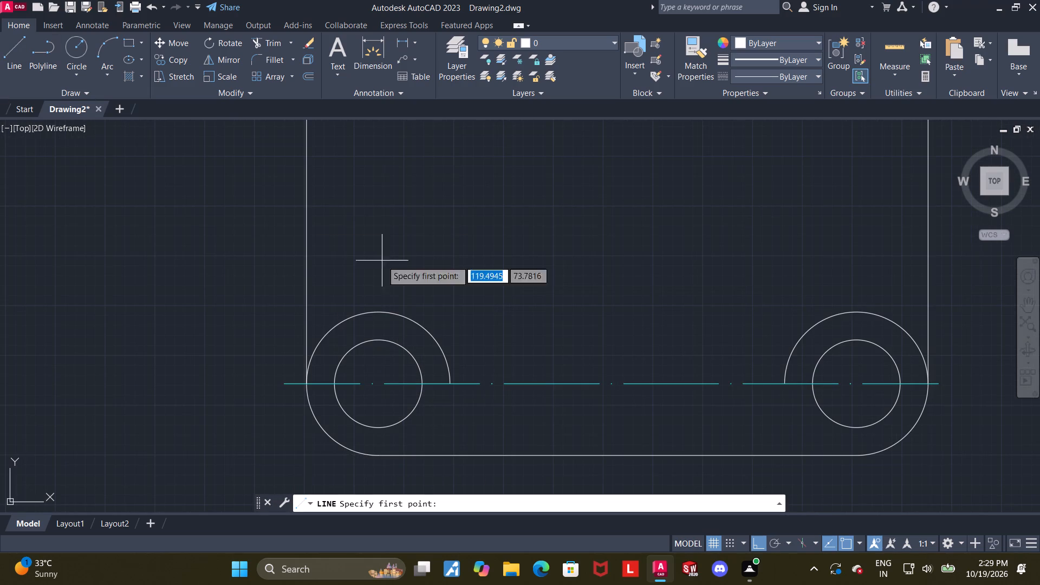
pyautogui.scroll(2, 392, 333)
pyautogui.scroll(-2, 403, 401)
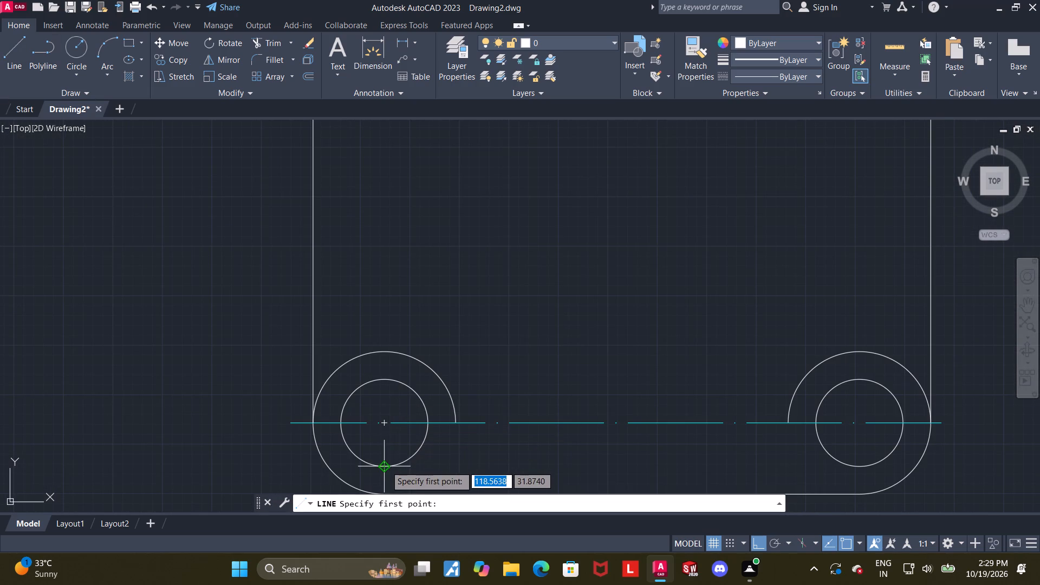
pyautogui.click(385, 421)
pyautogui.scroll(-1, 385, 421)
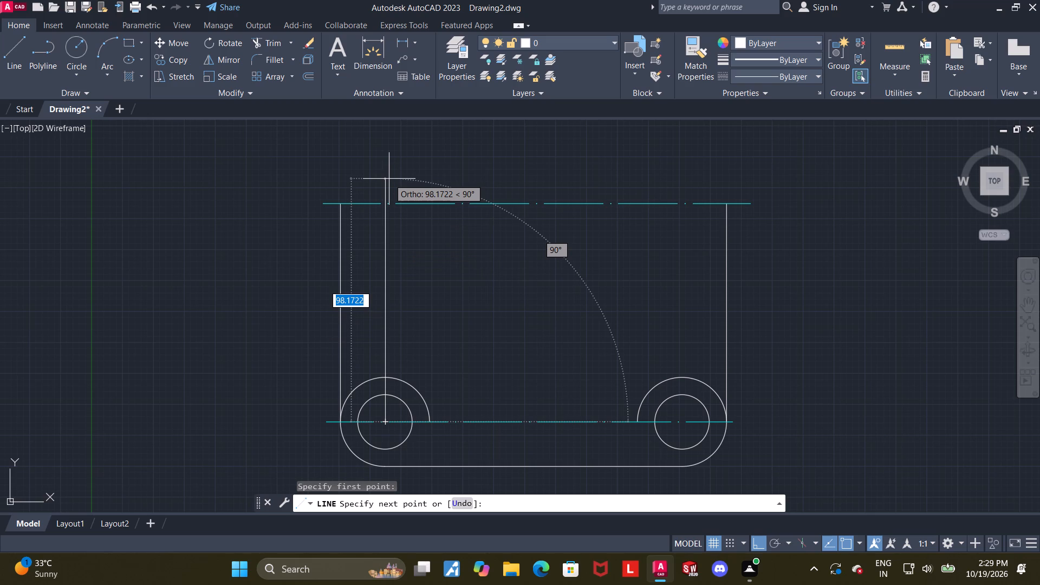
pyautogui.write('88.2')
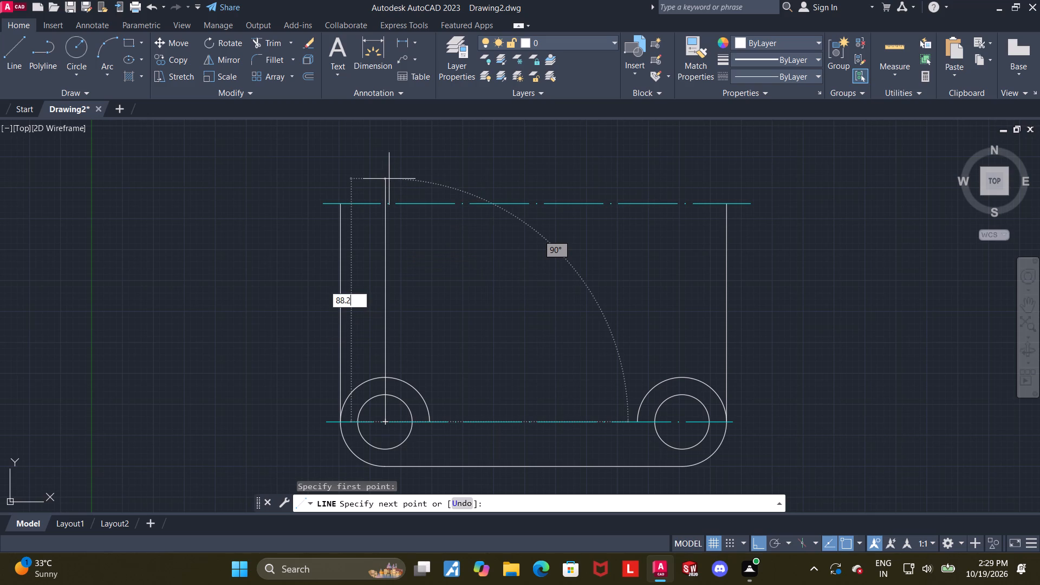
pyautogui.press('Return')
pyautogui.press('Escape')
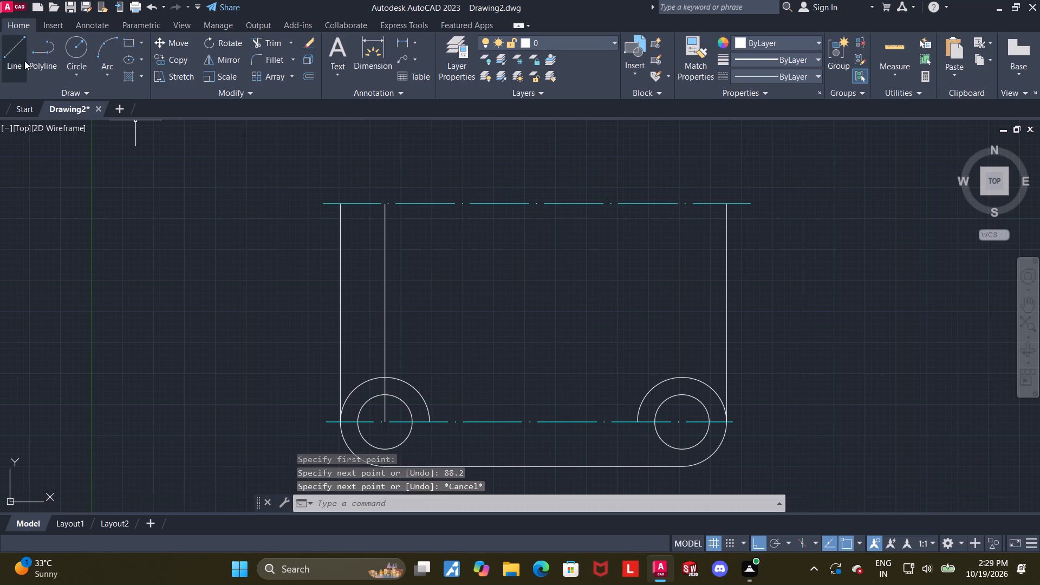
# Draw a vertical line 88.2 units upward from the centre of the lower-right circles to the upper centreline.
pyautogui.click(17, 53)
pyautogui.scroll(2, 681, 418)
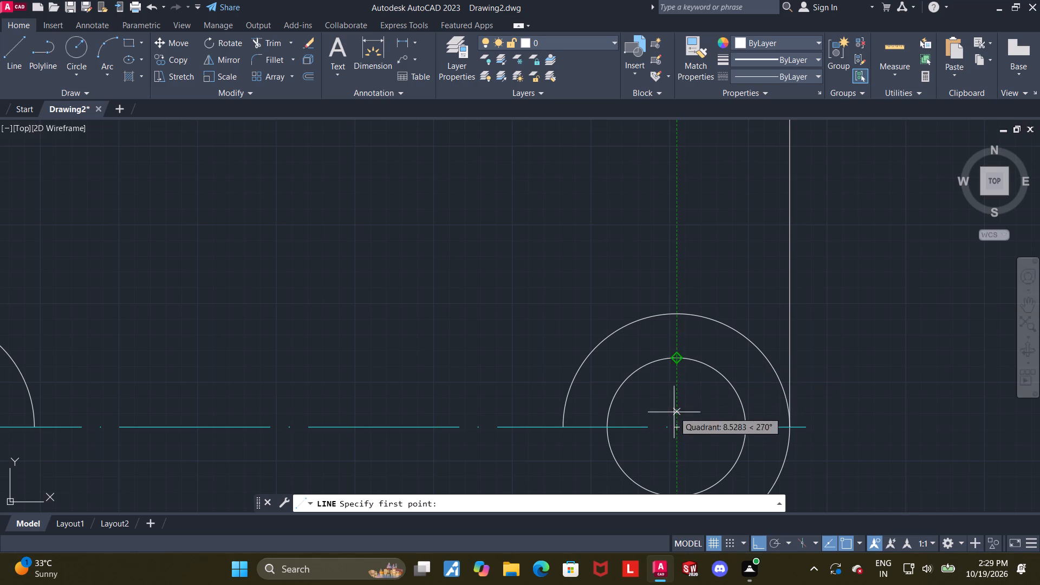
pyautogui.click(675, 424)
pyautogui.scroll(-2, 675, 424)
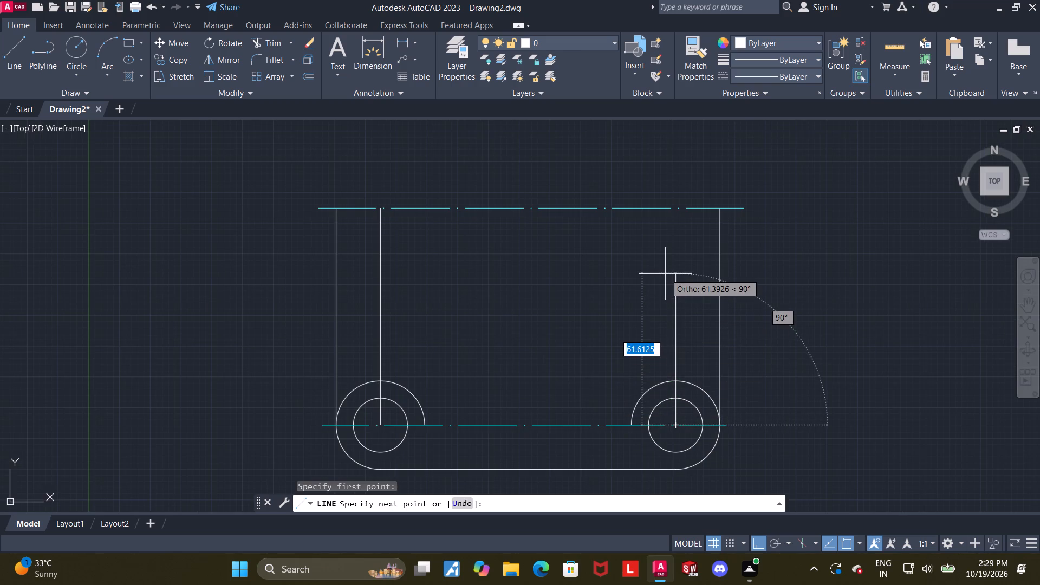
pyautogui.write('88.2')
pyautogui.press('Return')
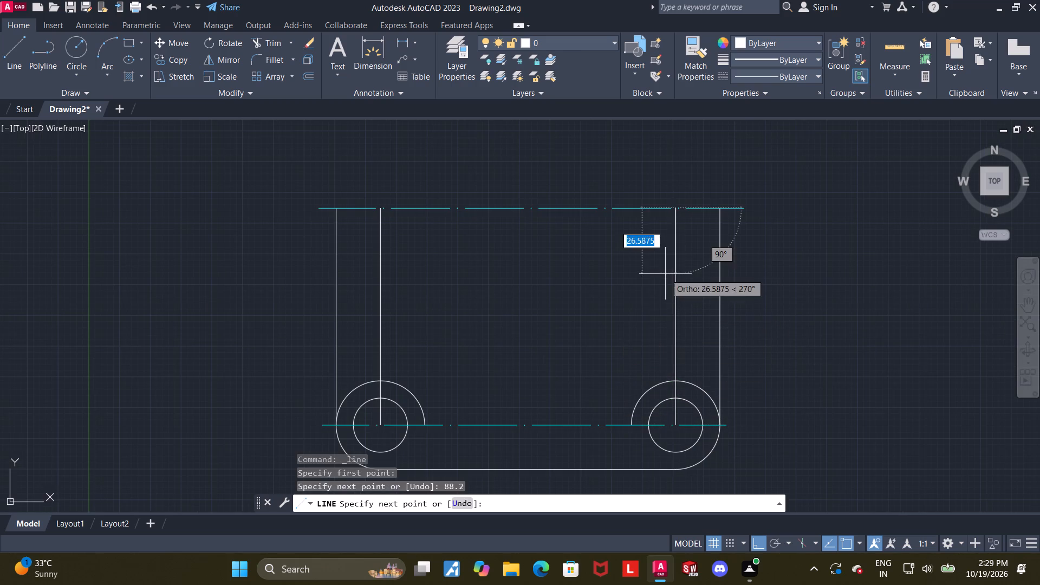
pyautogui.press('Escape')
pyautogui.press('Escape')
# Draw a circle of radius 18 centred where the left inner vertical line meets the upper centreline.
pyautogui.click(71, 45)
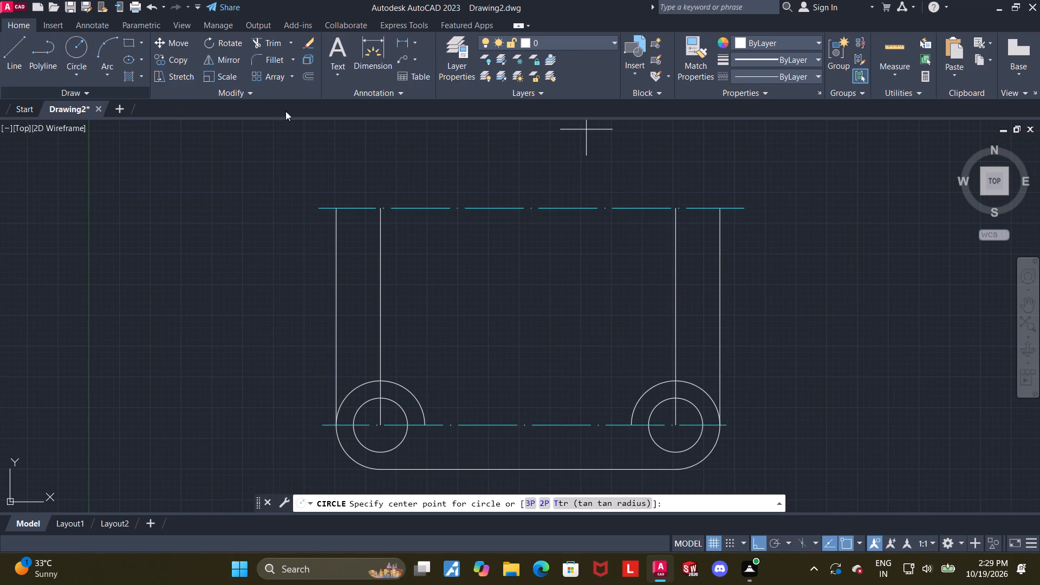
pyautogui.scroll(1, 293, 140)
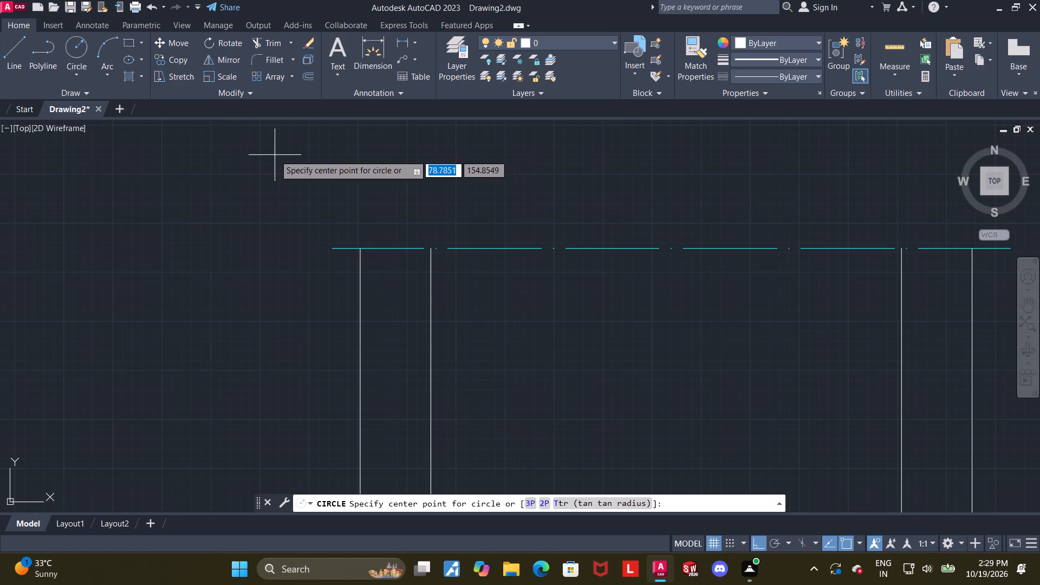
pyautogui.click(430, 250)
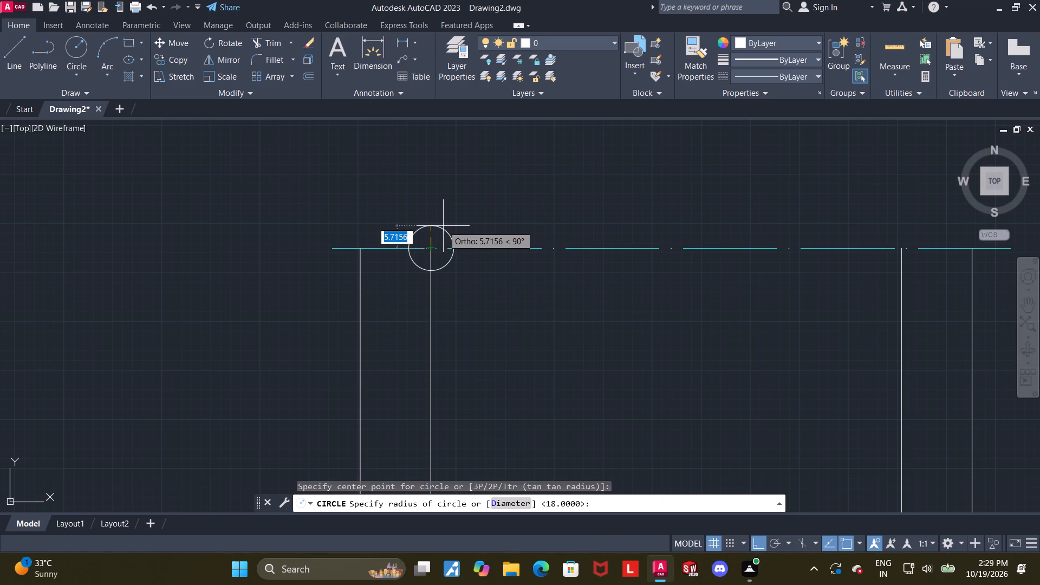
pyautogui.write('18')
pyautogui.press('Return')
pyautogui.press('Escape')
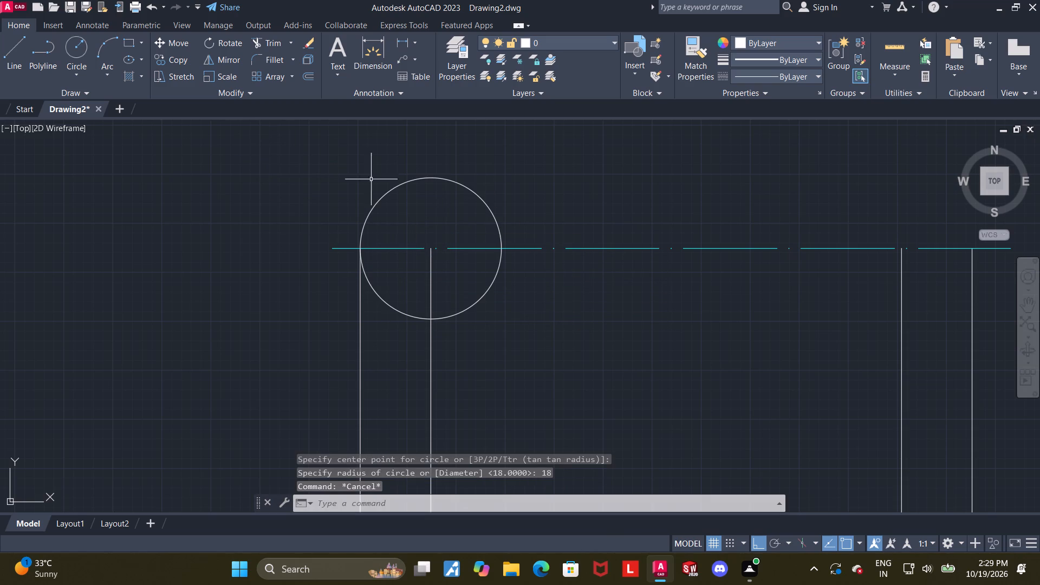
# Draw a circle of radius 18 centred where the right inner vertical line meets the upper centreline.
pyautogui.click(76, 53)
pyautogui.scroll(-1, 623, 265)
pyautogui.scroll(1, 838, 271)
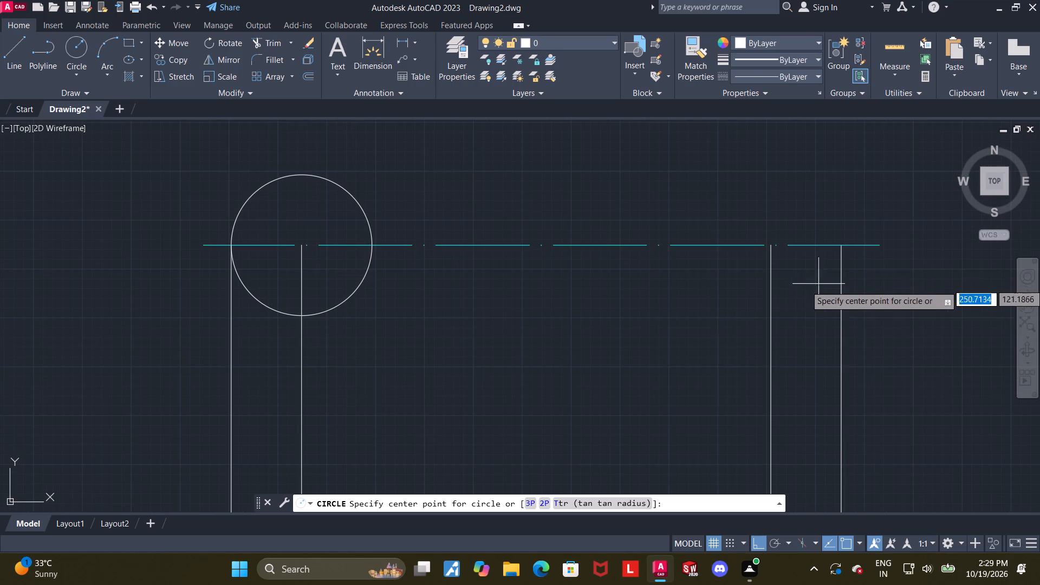
pyautogui.click(770, 246)
pyautogui.write('18')
pyautogui.press('Return')
pyautogui.press('Escape')
pyautogui.press('Escape')
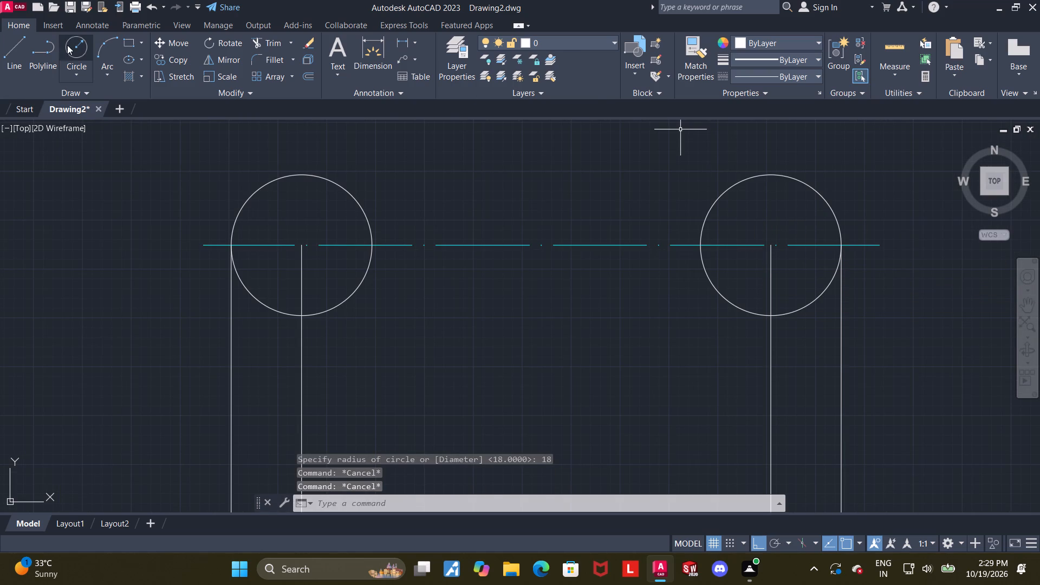
# Draw a concentric circle of diameter 22 inside the upper-left circle.
pyautogui.click(67, 45)
pyautogui.click(301, 245)
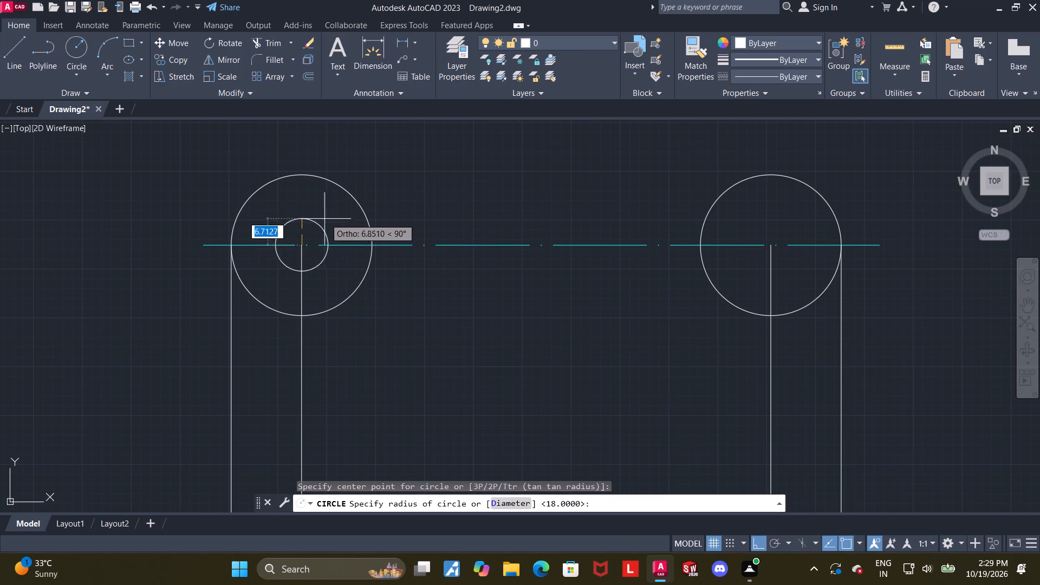
pyautogui.press('d')
pyautogui.press('Return')
pyautogui.write('22')
pyautogui.press('Return')
pyautogui.press('Escape')
# Draw a concentric circle of diameter 22 inside the upper-right circle.
pyautogui.click(75, 53)
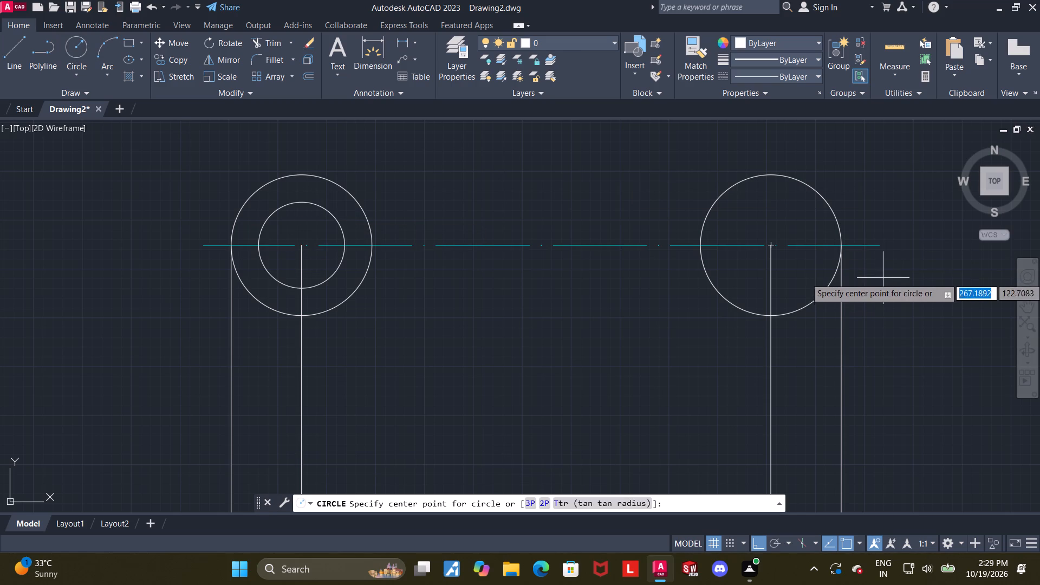
pyautogui.click(770, 249)
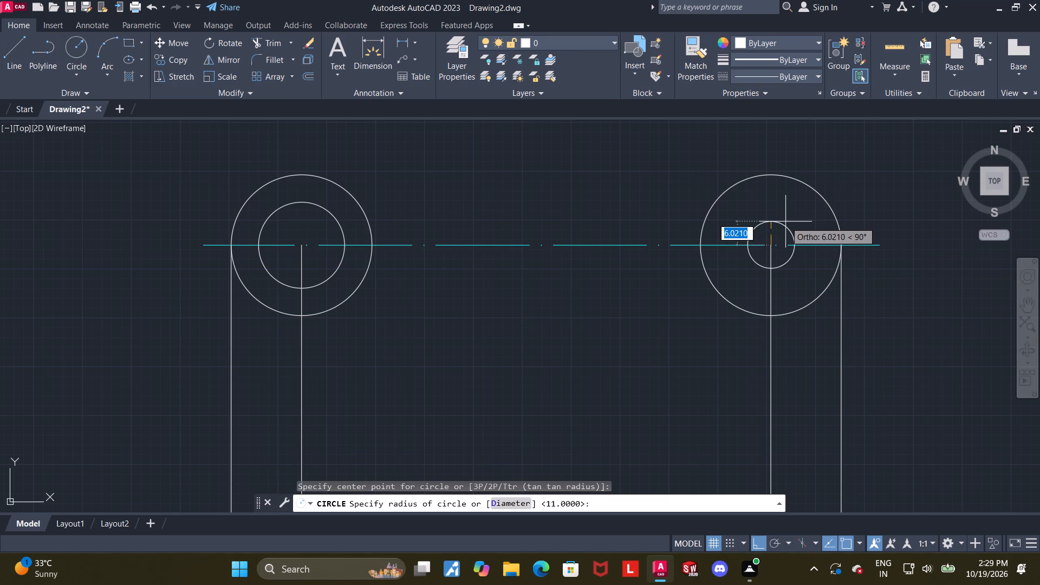
pyautogui.press('d')
pyautogui.press('Return')
pyautogui.write('22')
pyautogui.press('Return')
pyautogui.press('Escape')
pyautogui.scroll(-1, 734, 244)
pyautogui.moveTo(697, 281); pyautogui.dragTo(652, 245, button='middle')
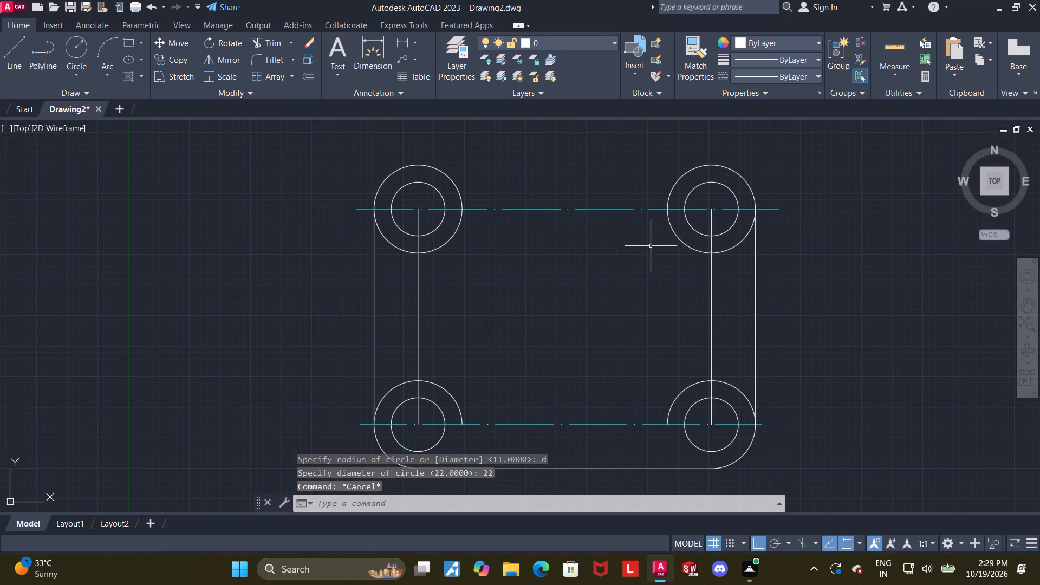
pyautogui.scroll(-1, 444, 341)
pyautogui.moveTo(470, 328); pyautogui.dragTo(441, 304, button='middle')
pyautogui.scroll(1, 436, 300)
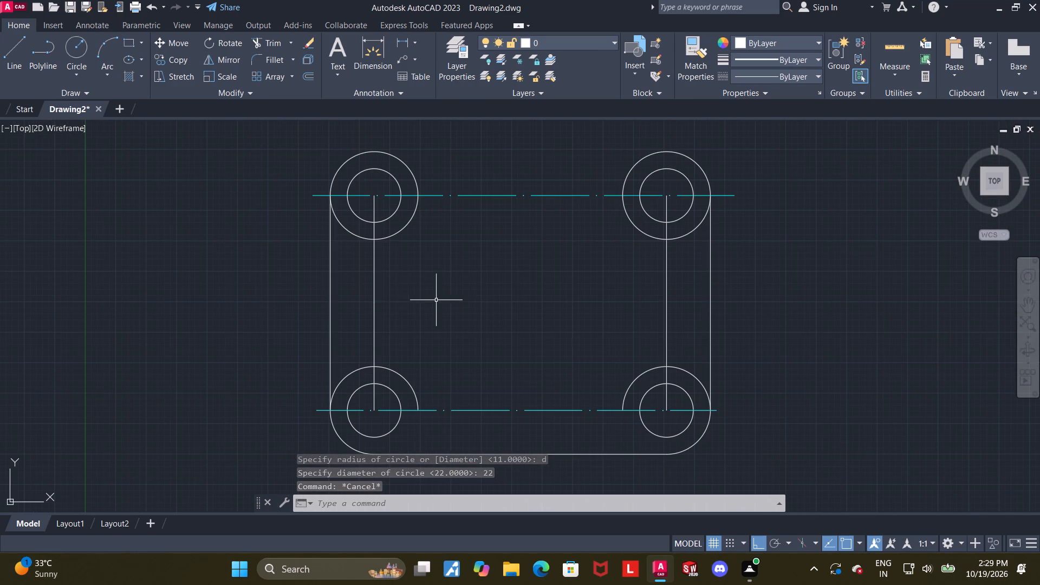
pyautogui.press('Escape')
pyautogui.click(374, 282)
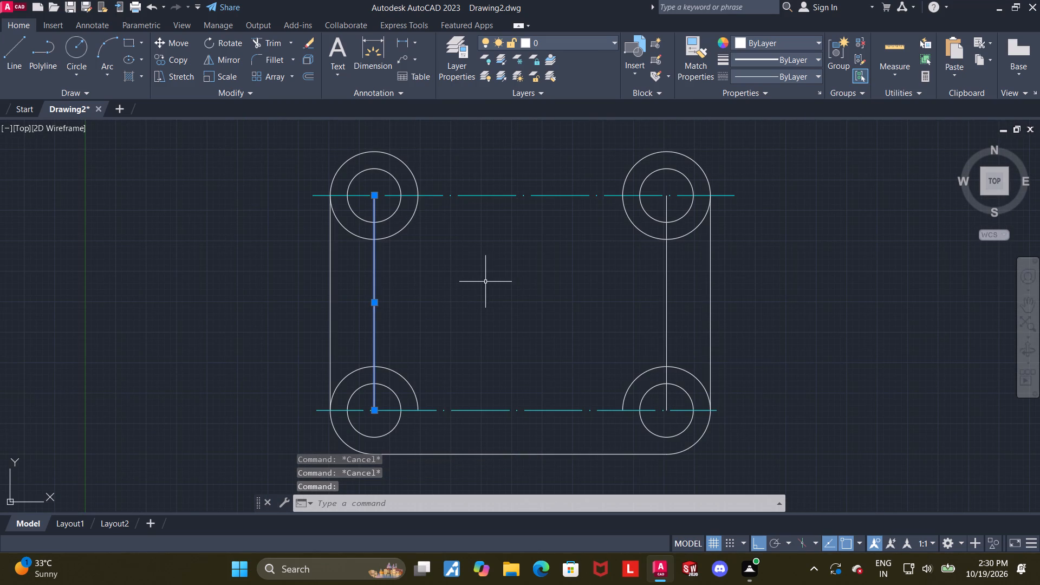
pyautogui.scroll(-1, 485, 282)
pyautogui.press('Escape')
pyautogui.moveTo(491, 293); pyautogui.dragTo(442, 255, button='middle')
# Draw a vertical line about 22 units downward from the lower-left circles' centre, ending just below the bottom line.
pyautogui.click(7, 50)
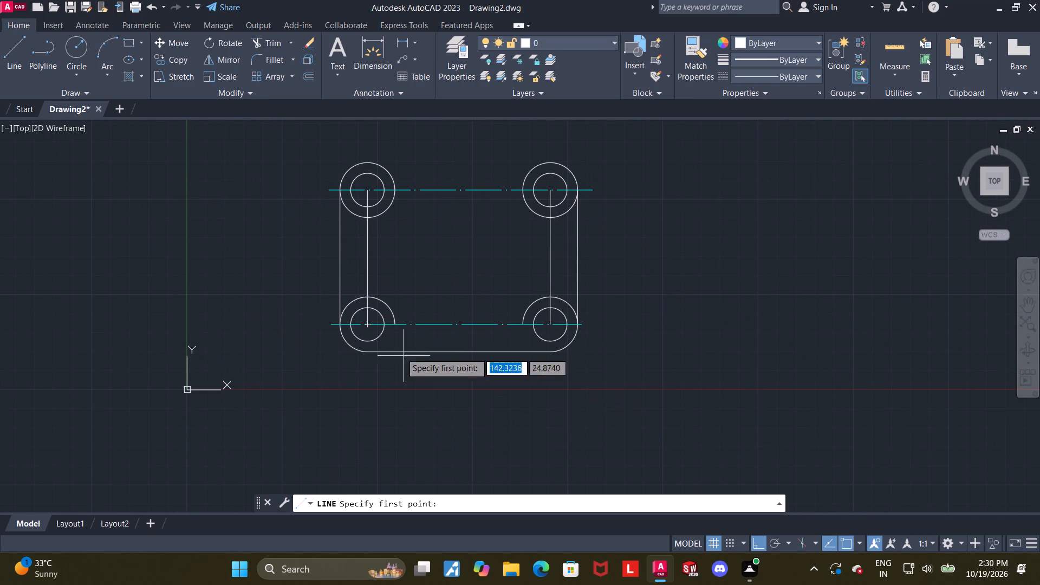
pyautogui.scroll(2, 376, 322)
pyautogui.click(346, 327)
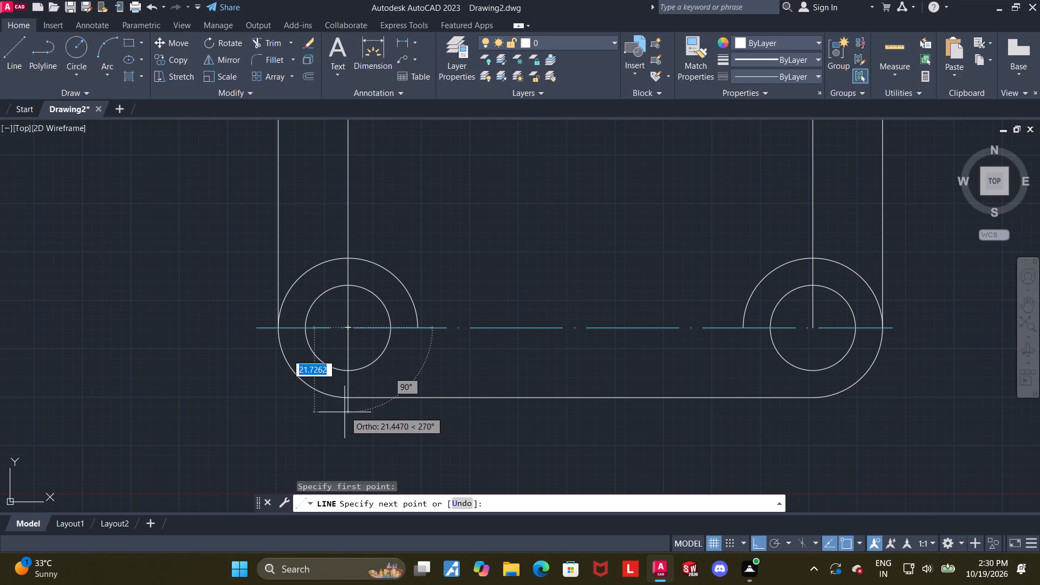
pyautogui.click(344, 413)
pyautogui.press('Escape')
# Draw a vertical line about 25 units downward from the lower-right circles' centre, ending just below the bottom line.
pyautogui.click(10, 57)
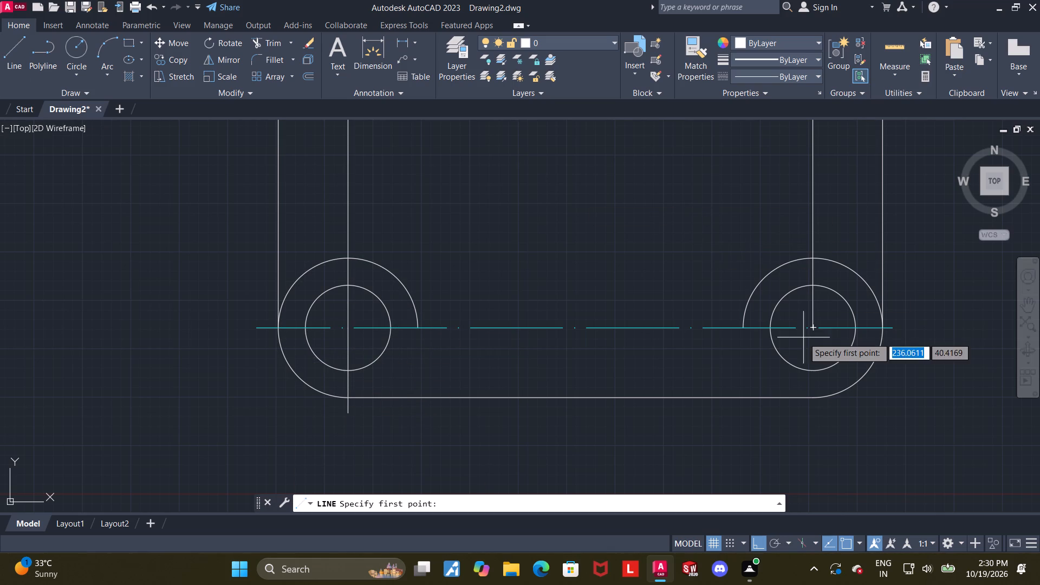
pyautogui.click(812, 326)
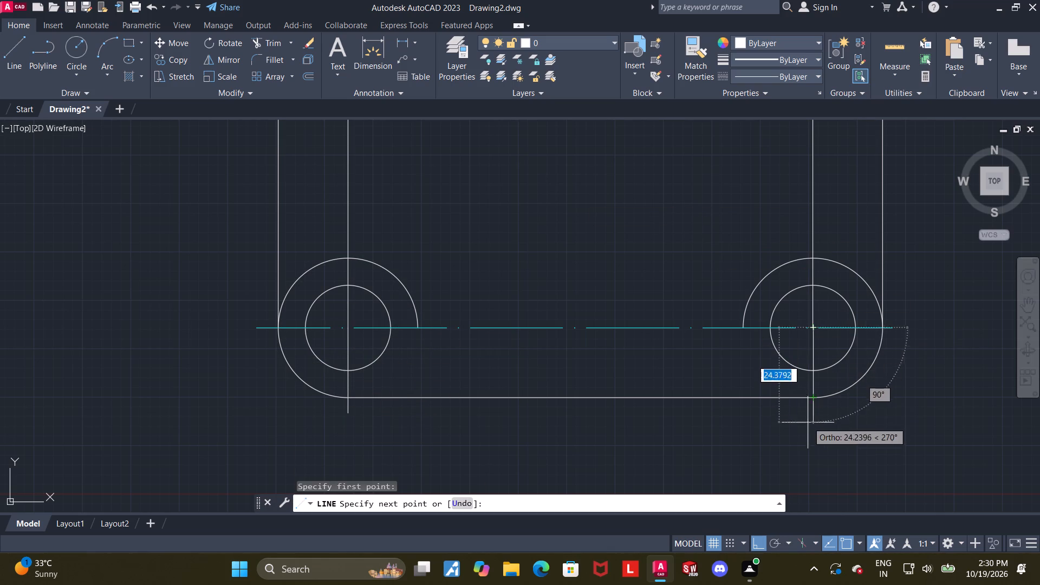
pyautogui.click(808, 425)
pyautogui.press('Escape')
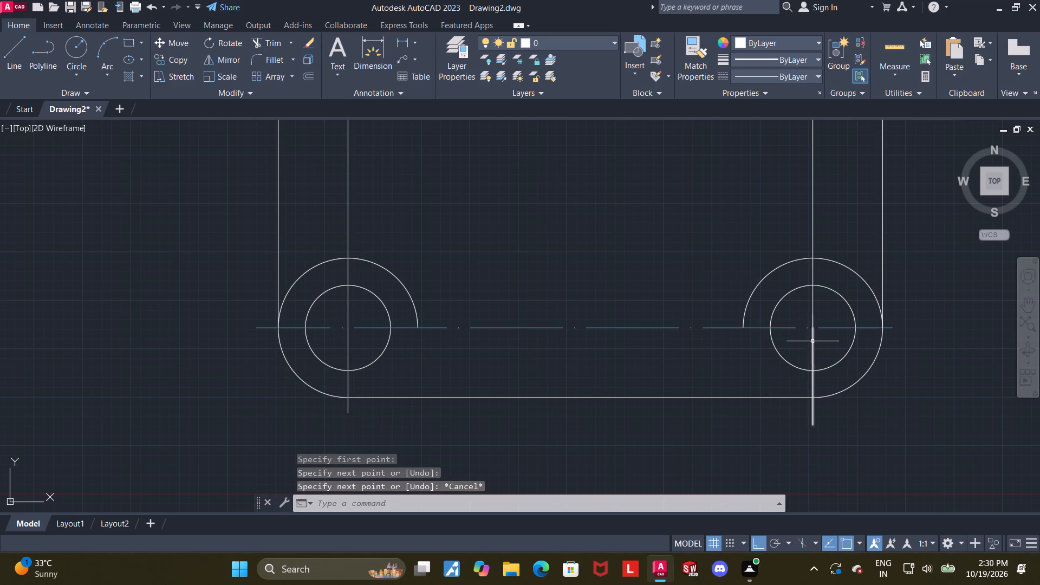
# Join each short lower extension to the inner vertical line above it, at both the lower-right and lower-left circles.
pyautogui.click(812, 341)
pyautogui.click(812, 311)
pyautogui.press('j')
pyautogui.press('Return')
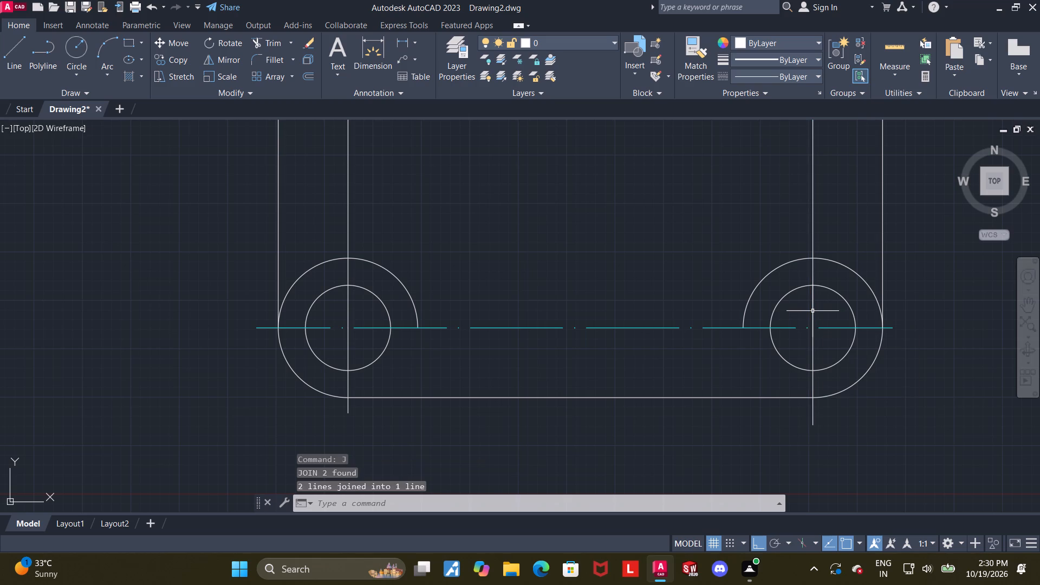
pyautogui.click(348, 346)
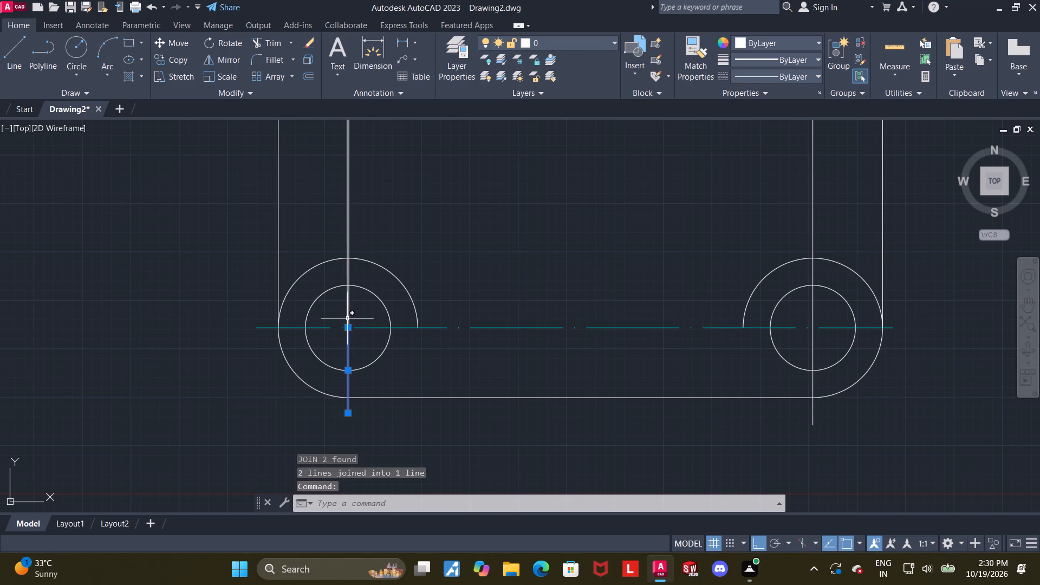
pyautogui.click(347, 315)
pyautogui.press('j')
pyautogui.press('Return')
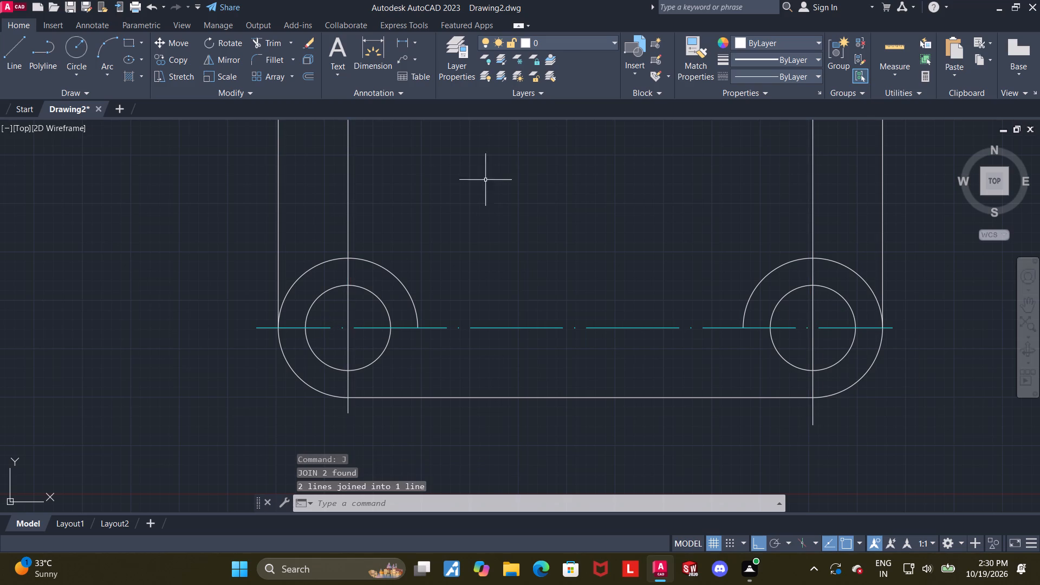
# Give both inner vertical lines the ACAD dash-dot linetype and cyan colour, matching the horizontal centrelines.
pyautogui.click(347, 190)
pyautogui.click(809, 204)
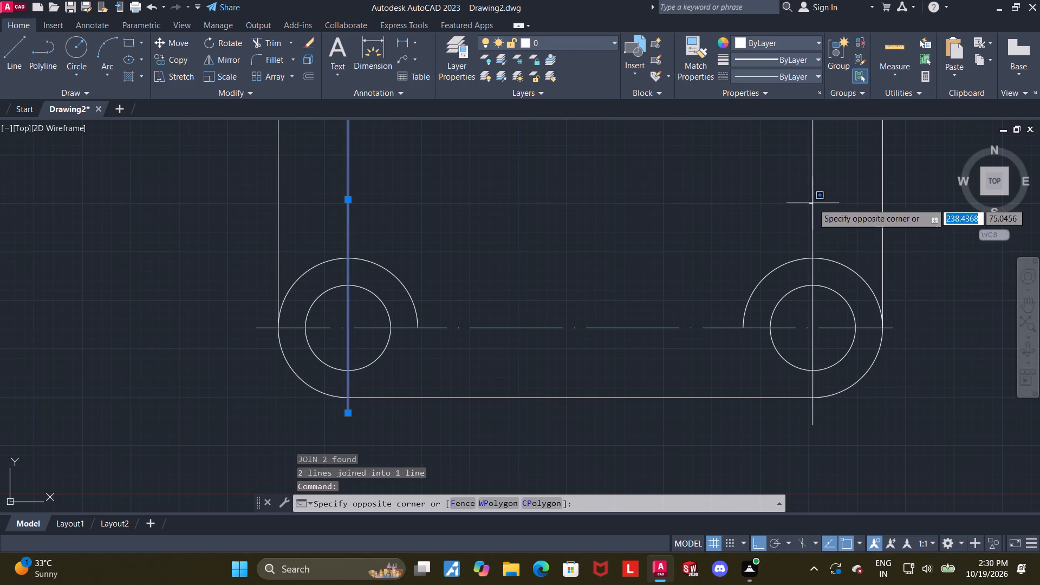
pyautogui.click(812, 203)
pyautogui.click(813, 203)
pyautogui.click(781, 75)
pyautogui.press('Escape')
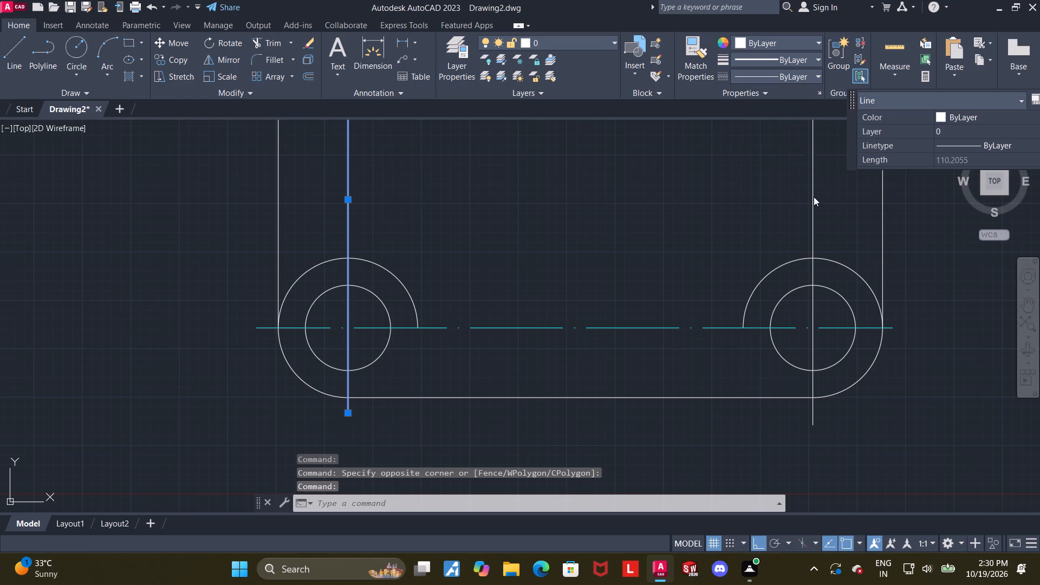
pyautogui.click(814, 199)
pyautogui.click(787, 77)
pyautogui.click(781, 123)
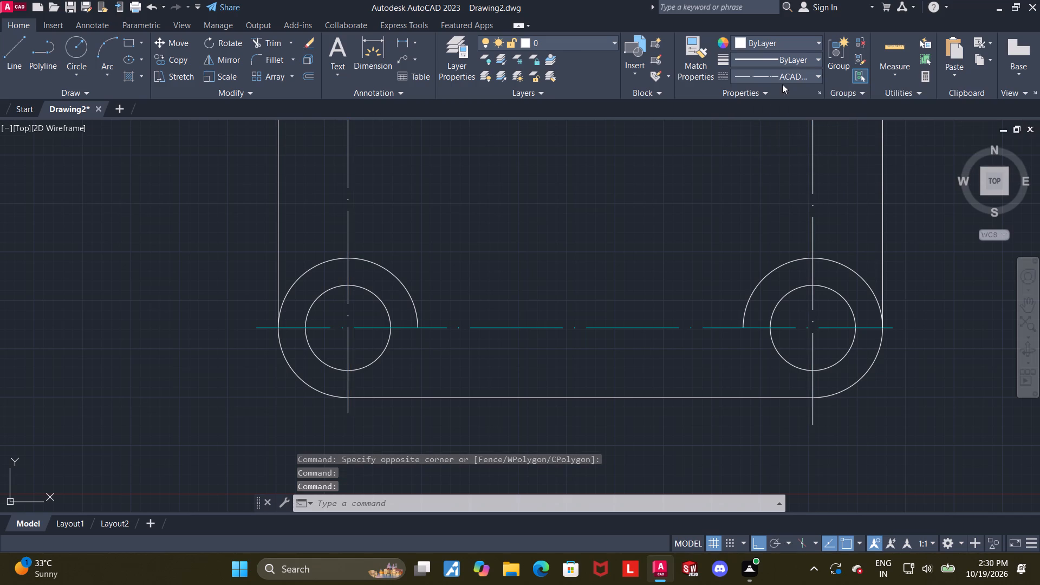
pyautogui.click(779, 41)
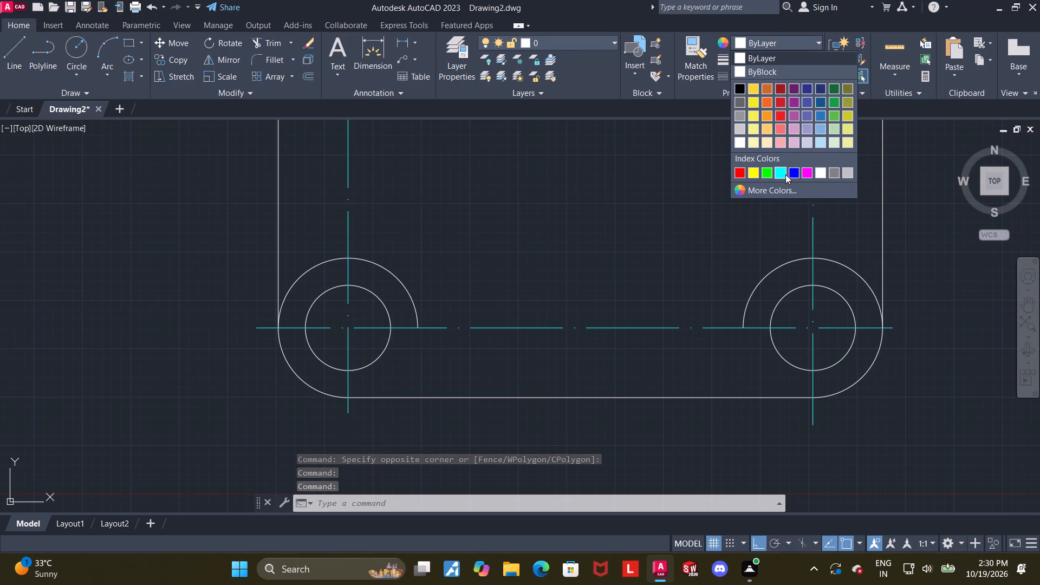
pyautogui.click(785, 174)
pyautogui.press('Escape')
# Trim away the upper arcs of both lower outer circles, keeping only the rounded bottom corners of the outline.
pyautogui.scroll(-1, 661, 196)
pyautogui.moveTo(599, 228); pyautogui.dragTo(483, 366, button='middle')
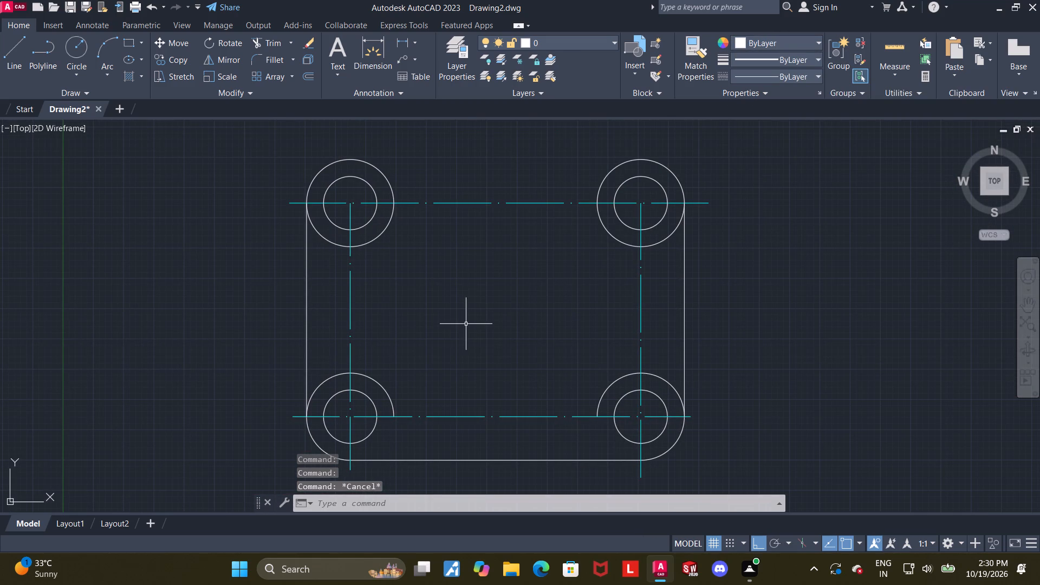
pyautogui.middleClick(466, 324)
pyautogui.scroll(-1, 465, 325)
pyautogui.moveTo(529, 320); pyautogui.dragTo(495, 323, button='middle')
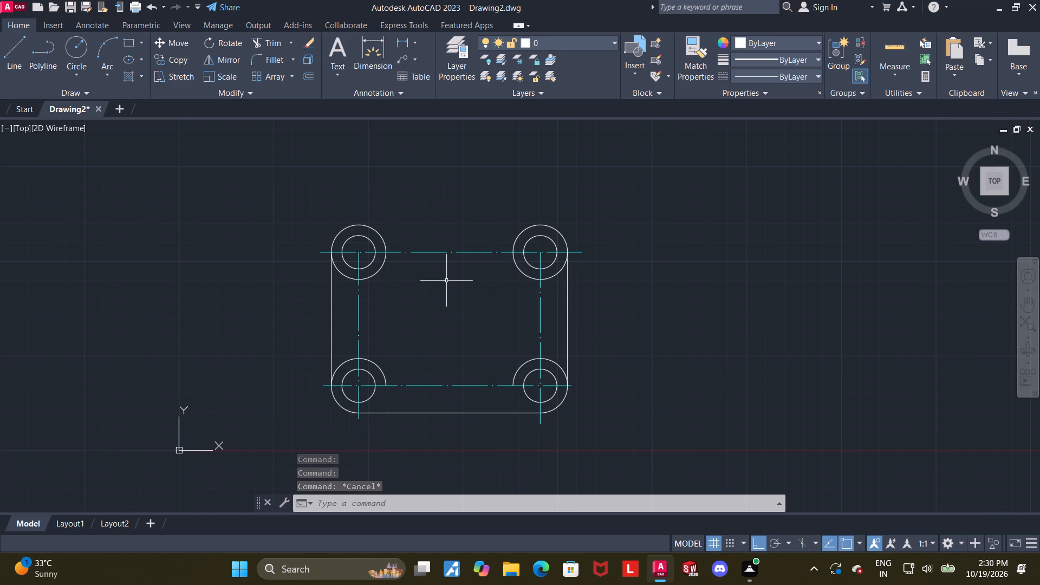
pyautogui.scroll(1, 412, 317)
pyautogui.moveTo(409, 324); pyautogui.dragTo(406, 292, button='middle')
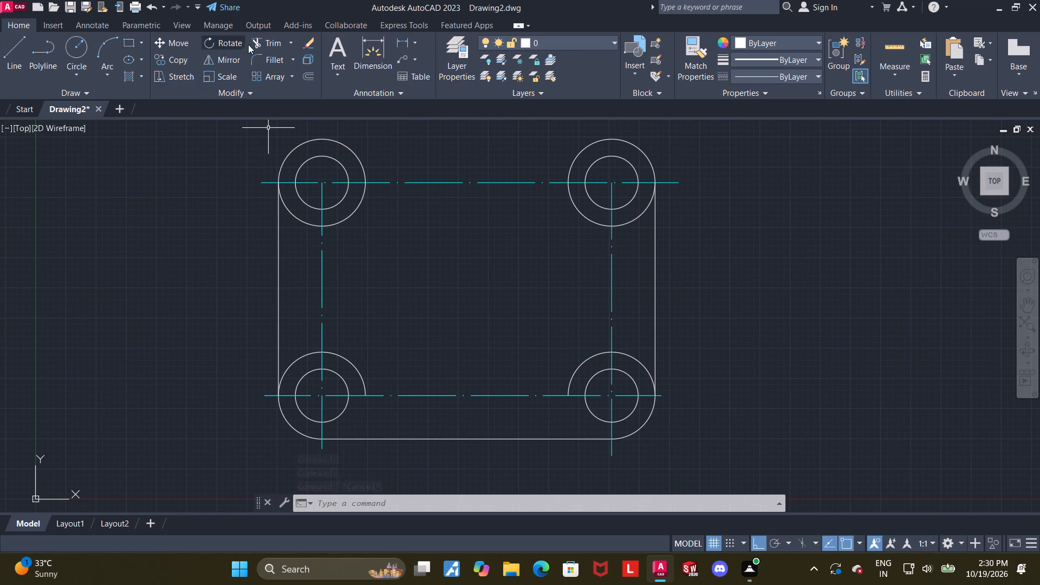
pyautogui.click(263, 44)
pyautogui.scroll(1, 266, 240)
pyautogui.click(342, 419)
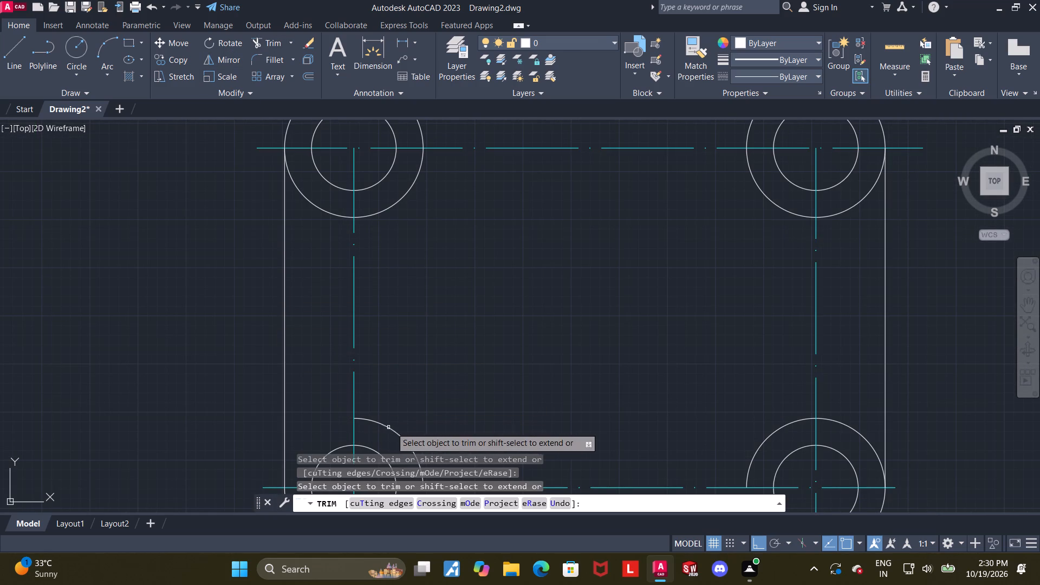
pyautogui.click(389, 429)
pyautogui.click(778, 433)
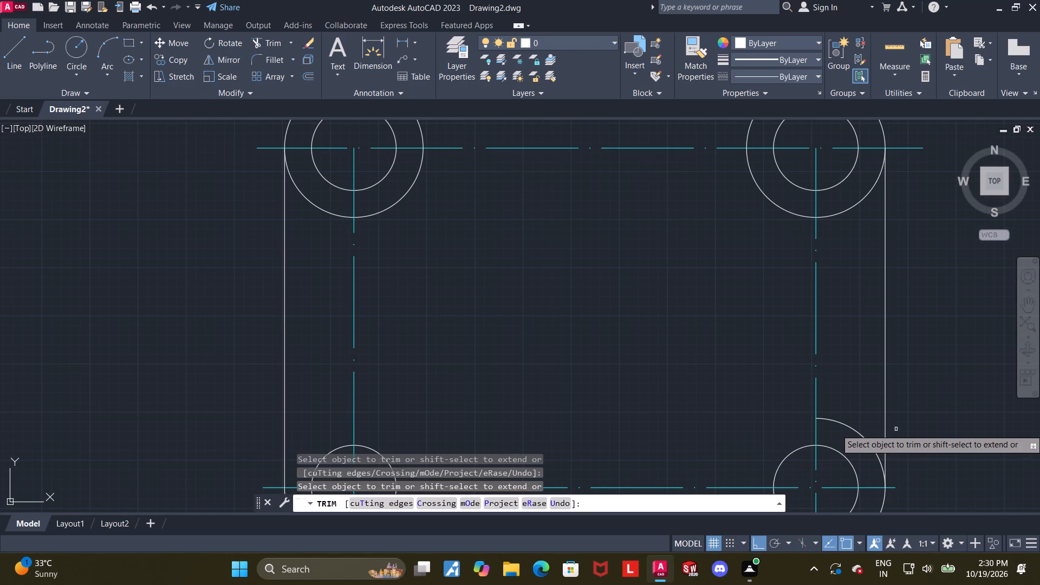
pyautogui.click(855, 431)
pyautogui.scroll(-1, 828, 412)
pyautogui.moveTo(683, 334); pyautogui.dragTo(492, 359, button='middle')
pyautogui.press('Escape')
pyautogui.press('Escape')
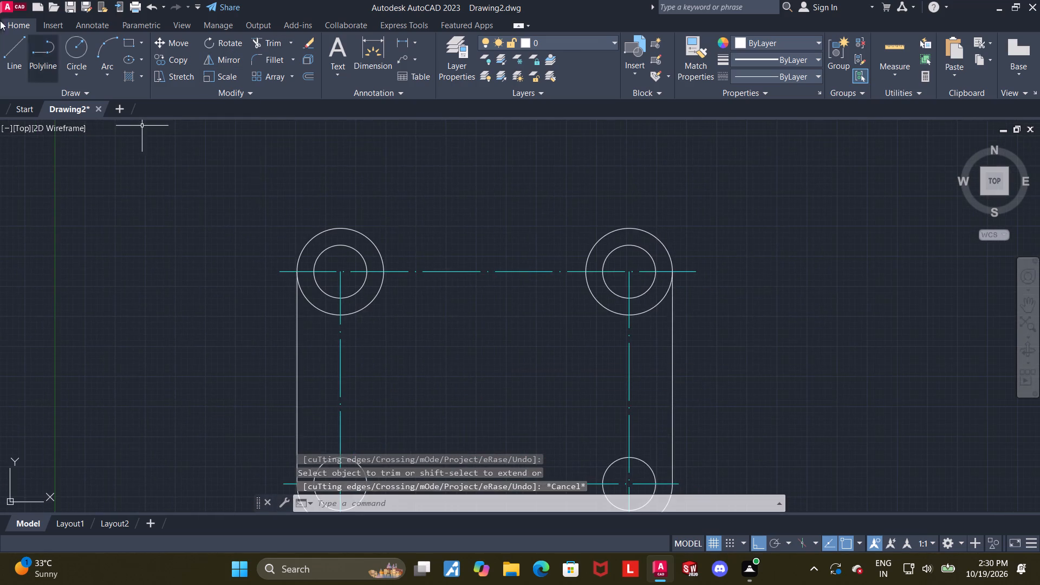
# Draw a horizontal line joining the top points of the upper-left and upper-right outer circles.
pyautogui.click(4, 52)
pyautogui.scroll(-1, 287, 129)
pyautogui.moveTo(398, 154); pyautogui.dragTo(322, 136, button='middle')
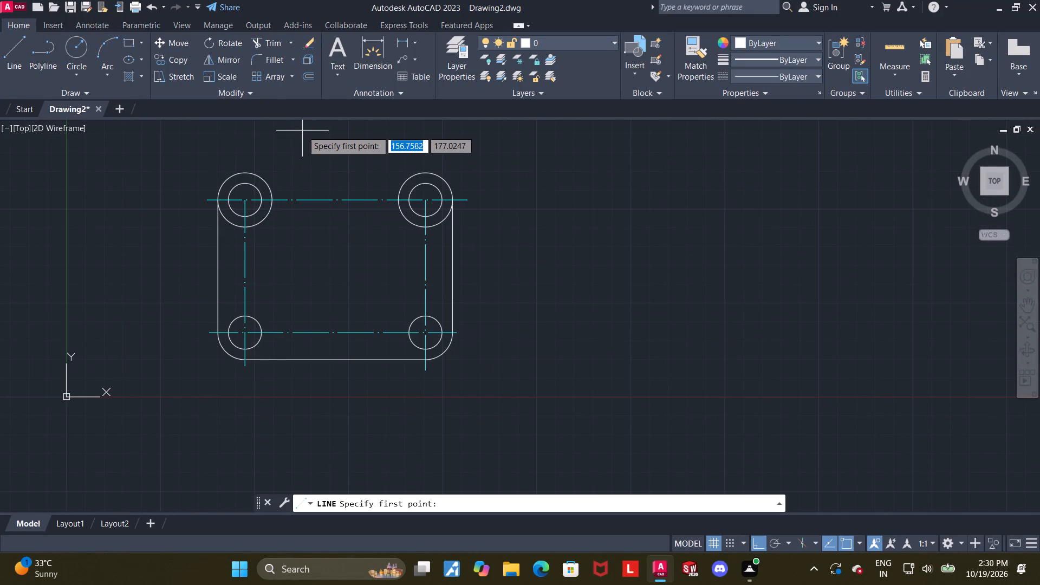
pyautogui.scroll(1, 303, 133)
pyautogui.moveTo(304, 132); pyautogui.dragTo(315, 116, button='middle')
pyautogui.moveTo(245, 170); pyautogui.dragTo(238, 210, button='middle')
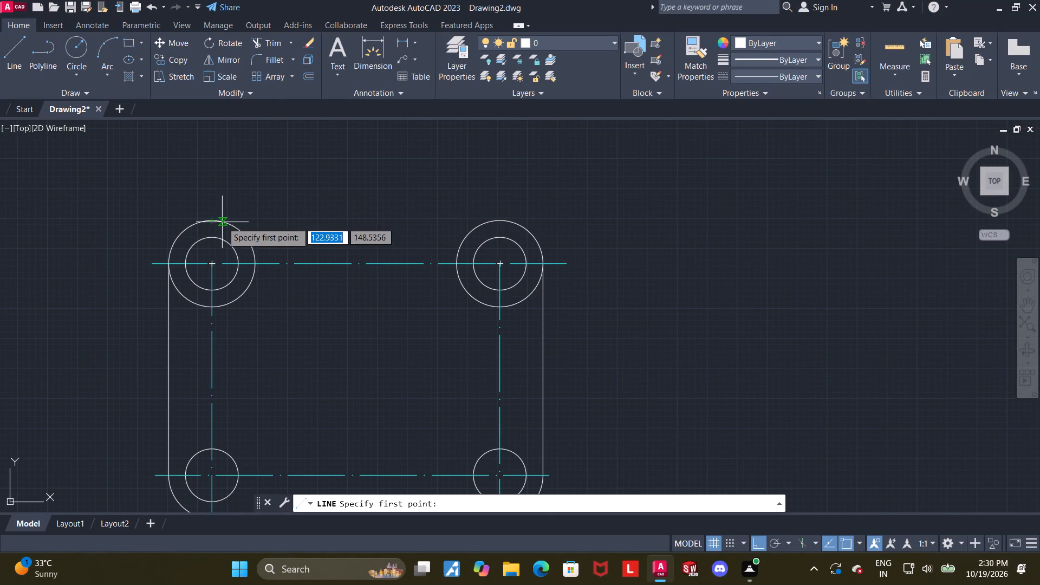
pyautogui.click(213, 221)
pyautogui.click(497, 218)
pyautogui.press('Escape')
pyautogui.press('Escape')
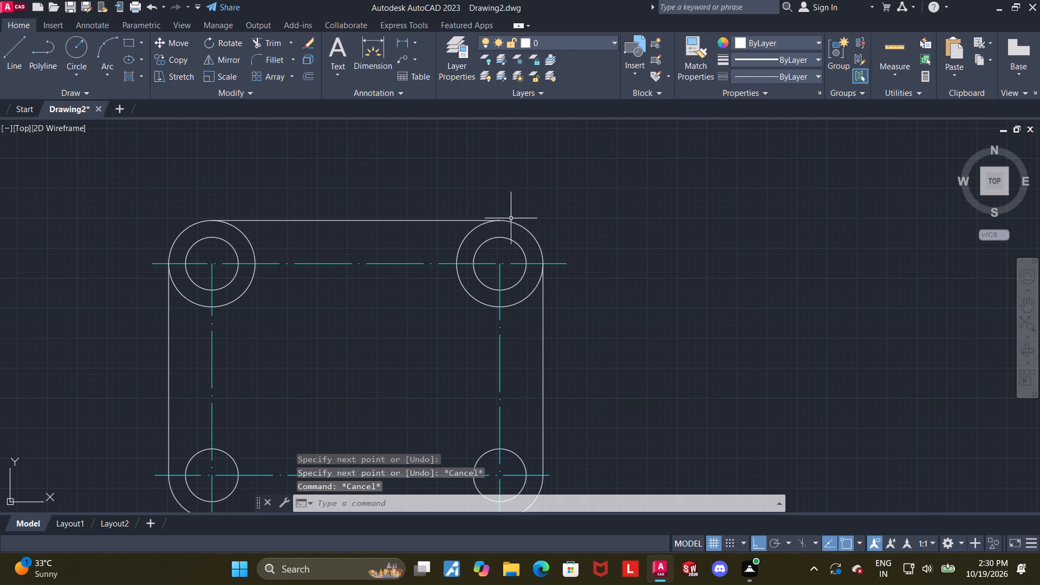
# Trim the inward-facing arcs of both upper outer circles, keeping only the rounded top corners of the outline.
pyautogui.moveTo(329, 237); pyautogui.dragTo(349, 223, button='middle')
pyautogui.scroll(1, 289, 251)
pyautogui.moveTo(289, 263); pyautogui.dragTo(305, 211, button='middle')
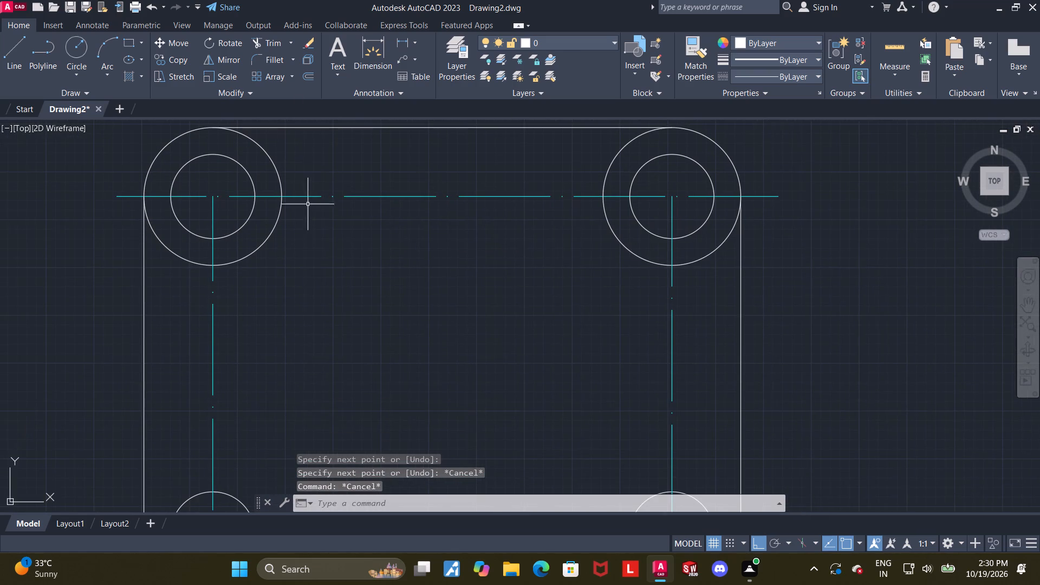
pyautogui.click(276, 42)
pyautogui.click(273, 162)
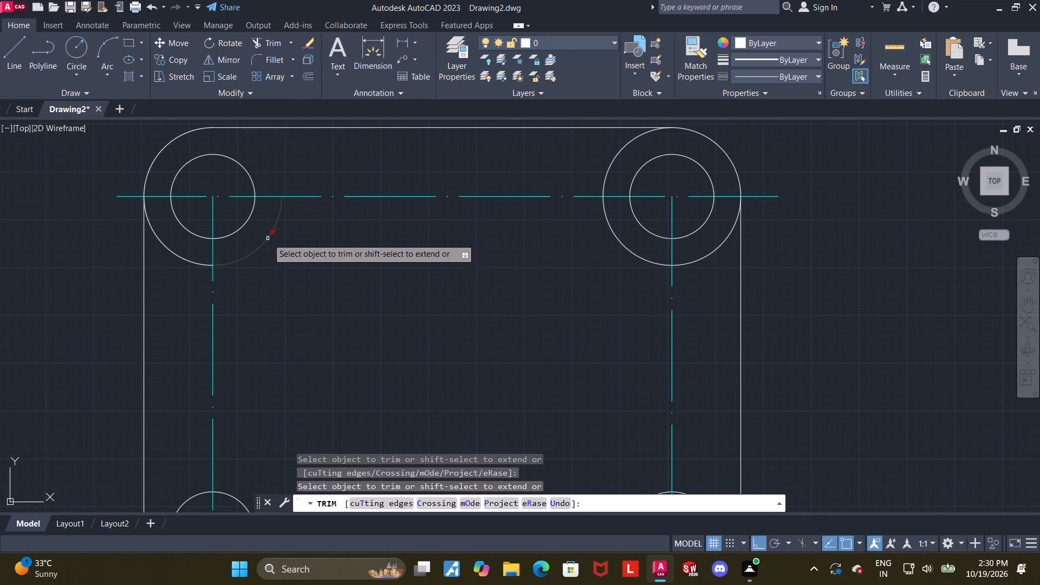
pyautogui.click(268, 236)
pyautogui.click(165, 239)
pyautogui.click(162, 245)
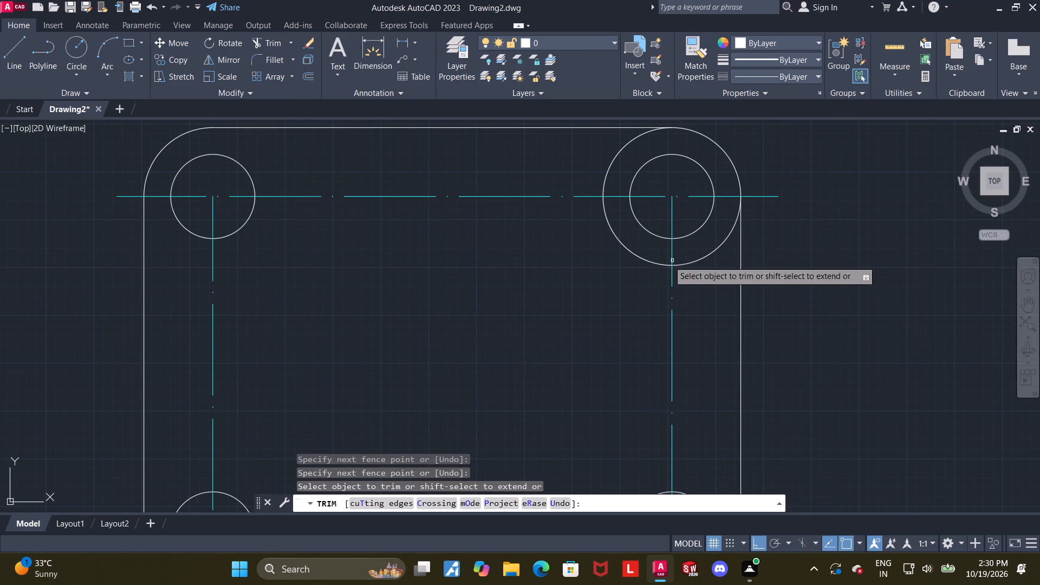
pyautogui.moveTo(647, 249); pyautogui.dragTo(640, 263)
pyautogui.moveTo(697, 251); pyautogui.dragTo(697, 264)
pyautogui.moveTo(623, 159); pyautogui.dragTo(611, 155)
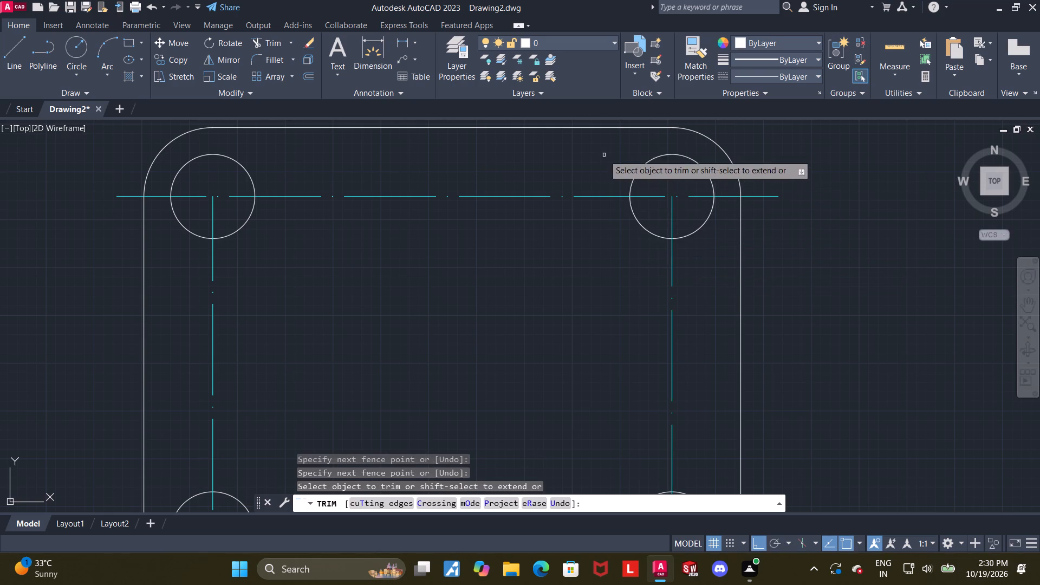
pyautogui.scroll(-1, 531, 201)
pyautogui.moveTo(487, 253); pyautogui.dragTo(466, 289, button='middle')
pyautogui.press('Escape')
# Draw a vertical line about 30 units upward from the midpoint of the plate's bottom edge, crossing the lower centreline.
pyautogui.moveTo(486, 287); pyautogui.dragTo(482, 294, button='middle')
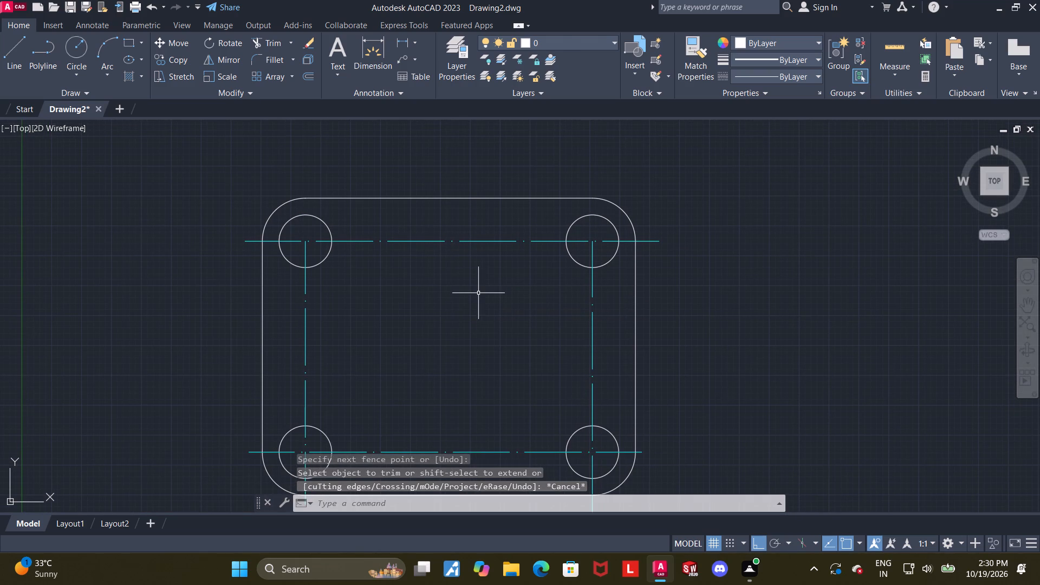
pyautogui.moveTo(421, 284); pyautogui.dragTo(420, 305, button='middle')
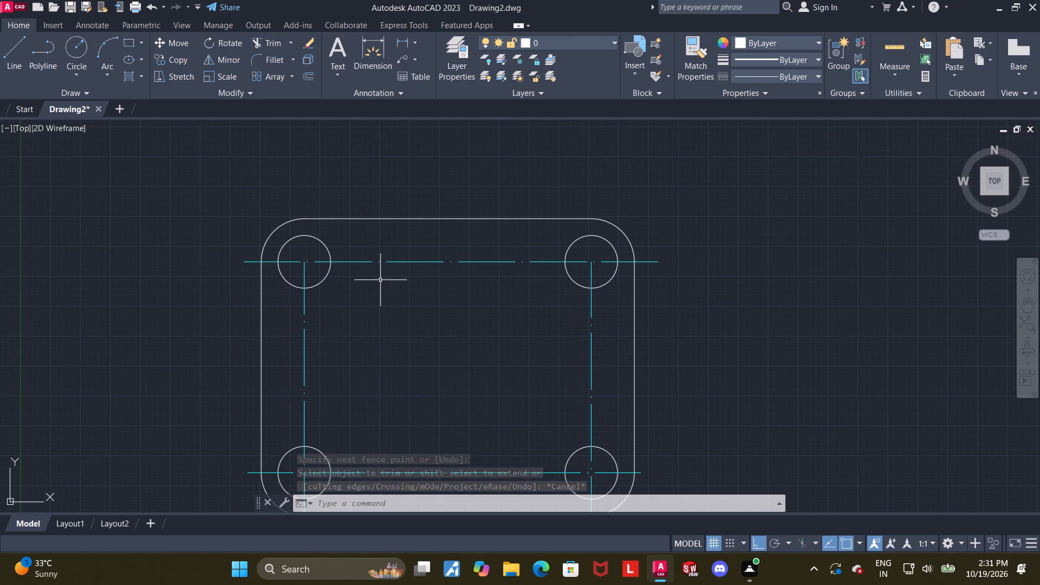
pyautogui.moveTo(381, 290); pyautogui.dragTo(366, 286, button='middle')
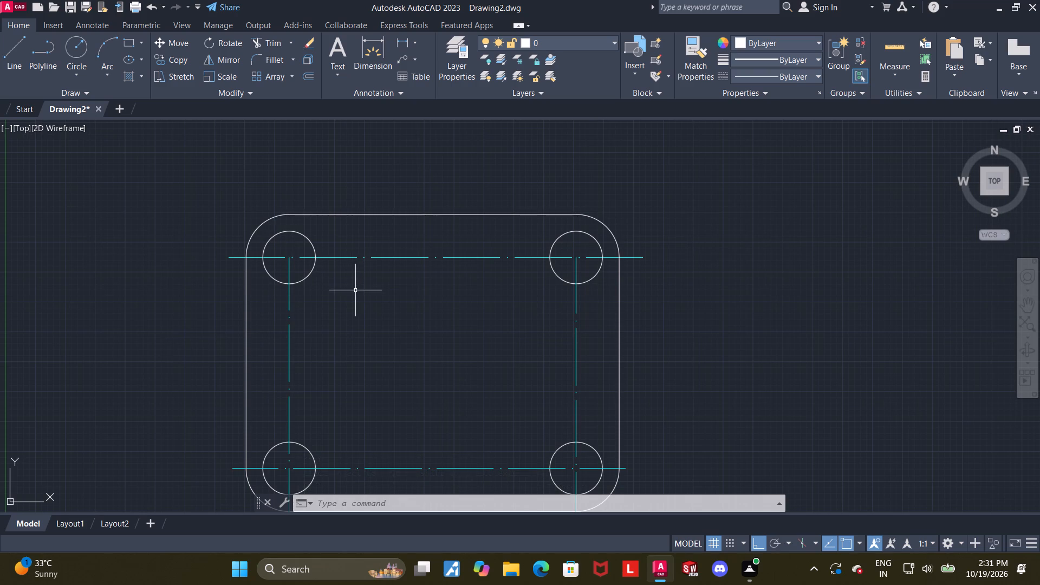
pyautogui.moveTo(352, 300); pyautogui.dragTo(340, 313, button='middle')
pyautogui.scroll(-1, 333, 301)
pyautogui.moveTo(414, 308); pyautogui.dragTo(343, 272, button='middle')
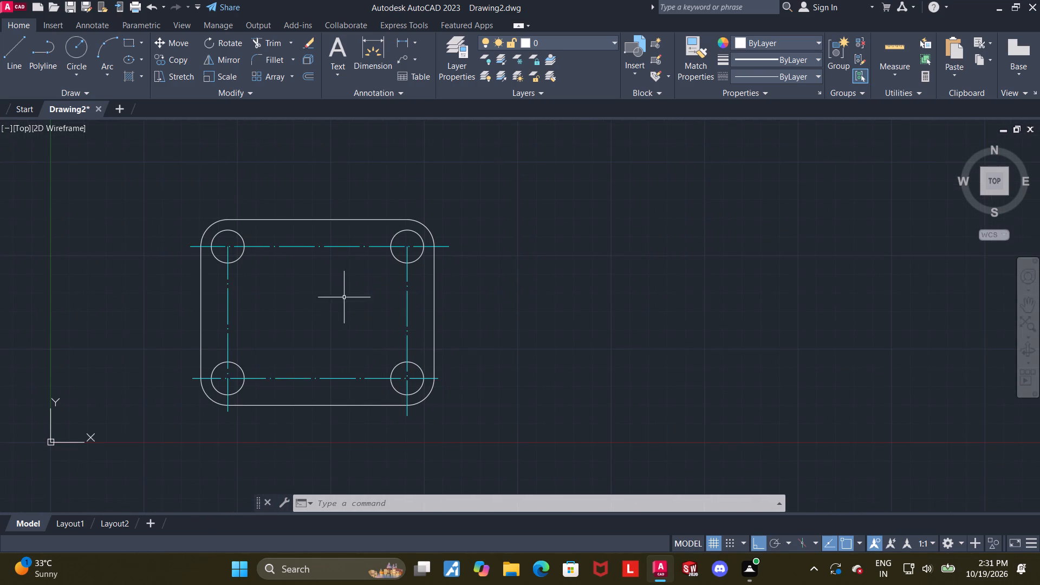
pyautogui.moveTo(344, 299); pyautogui.dragTo(344, 285, button='middle')
pyautogui.click(6, 45)
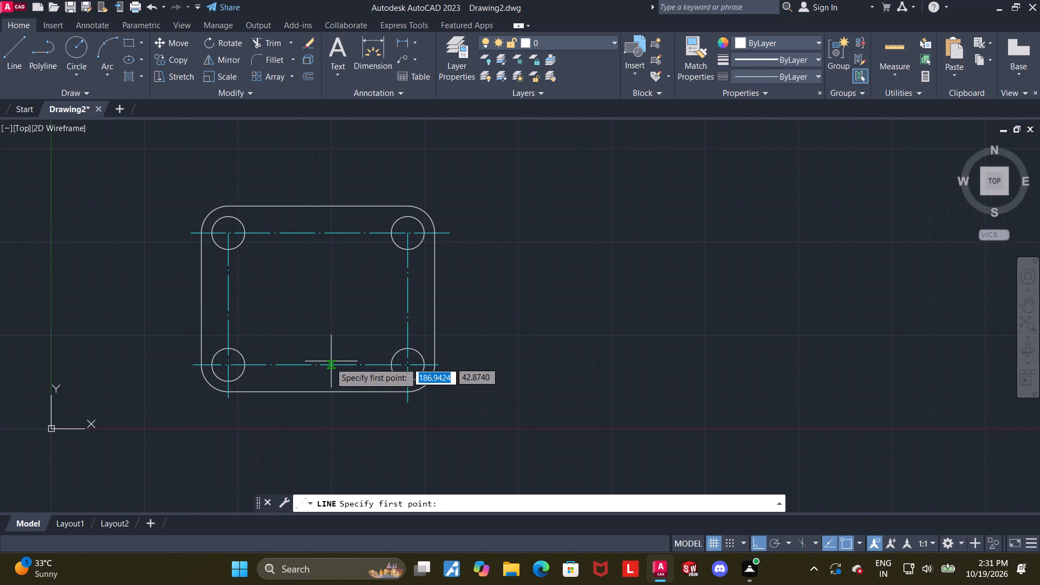
pyautogui.click(317, 393)
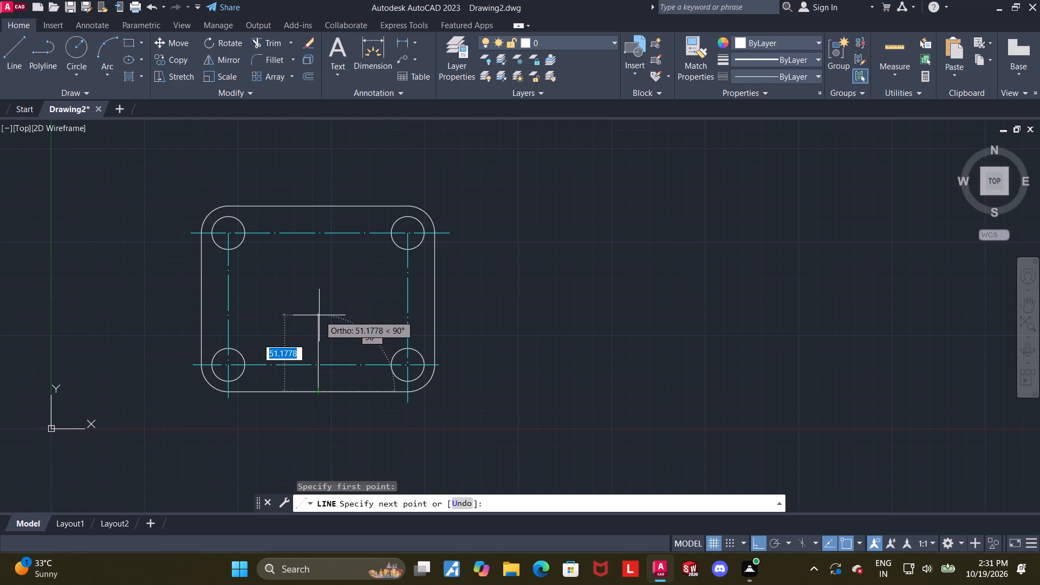
pyautogui.click(319, 347)
pyautogui.press('Escape')
# Trim off the part of the short middle vertical line that extends above the lower centreline.
pyautogui.click(269, 42)
pyautogui.scroll(2, 300, 271)
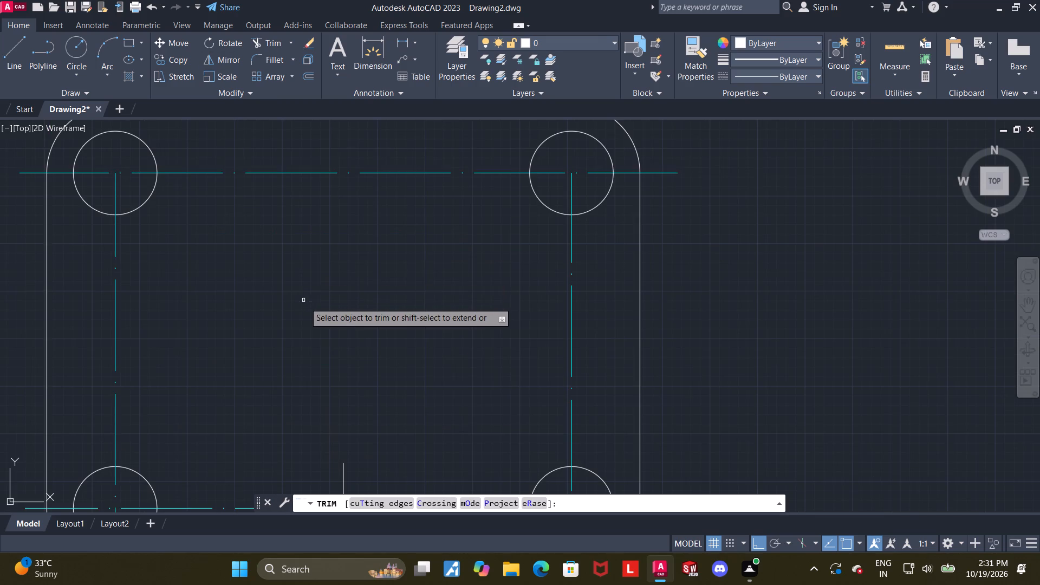
pyautogui.click(346, 470)
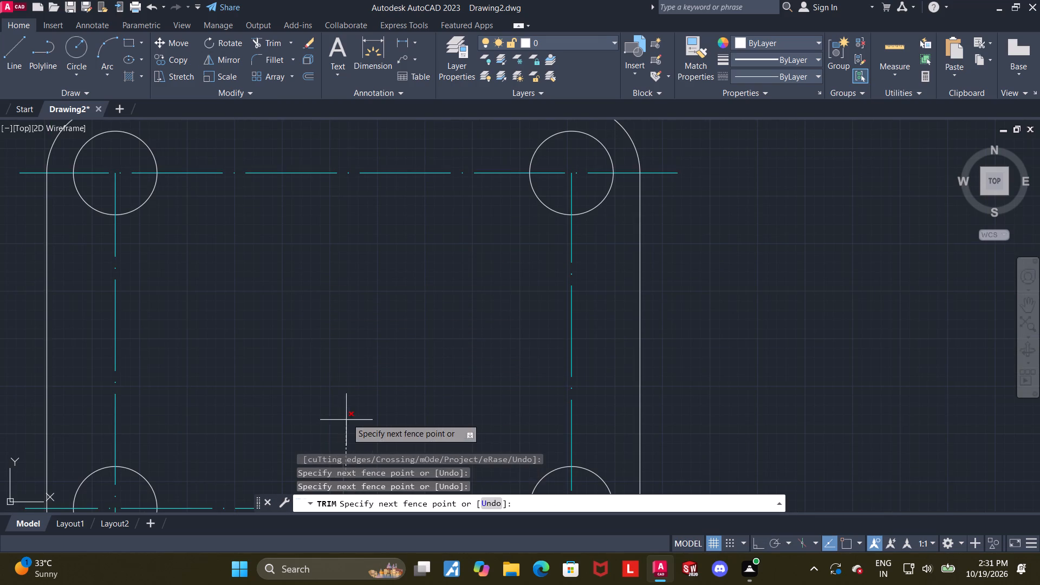
pyautogui.scroll(-3, 347, 417)
pyautogui.scroll(3, 348, 433)
pyautogui.click(312, 433)
pyautogui.scroll(-2, 335, 378)
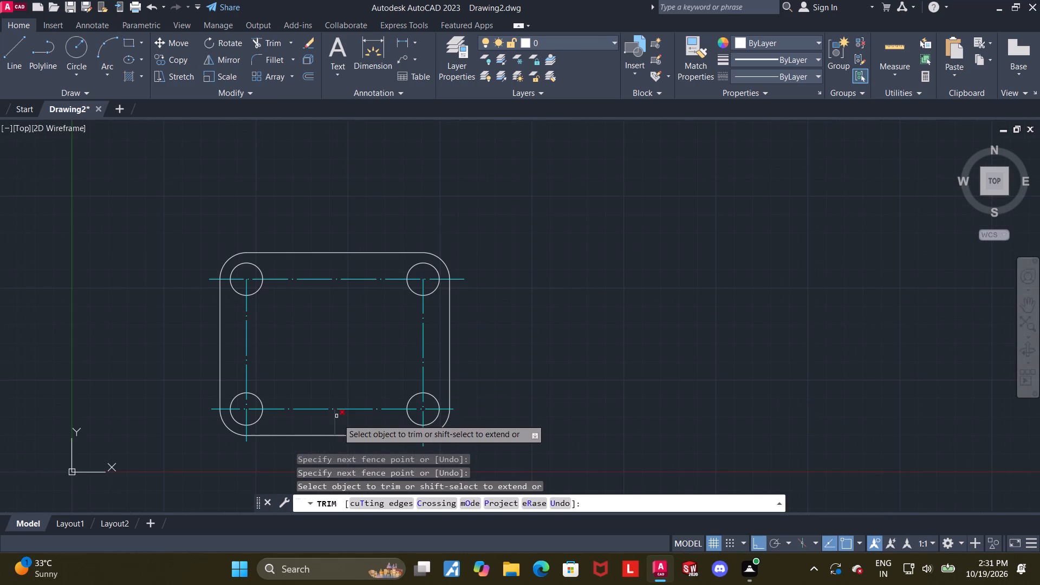
pyautogui.moveTo(337, 415); pyautogui.dragTo(335, 369, button='middle')
pyautogui.press('Escape')
# Draw a vertical line 36.2 units upward from the top end of the short middle line on the lower centreline.
pyautogui.scroll(2, 336, 370)
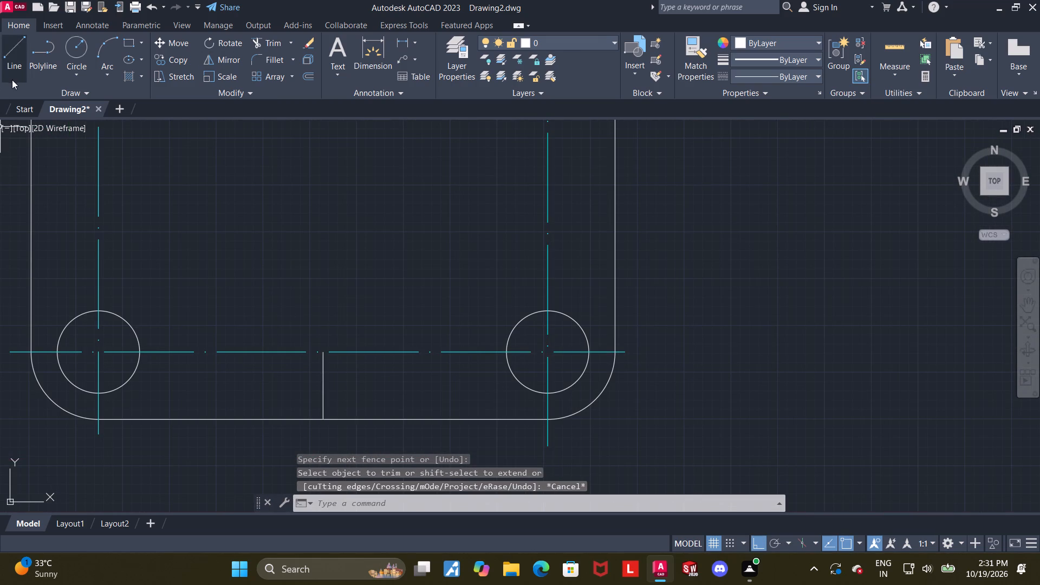
pyautogui.click(5, 47)
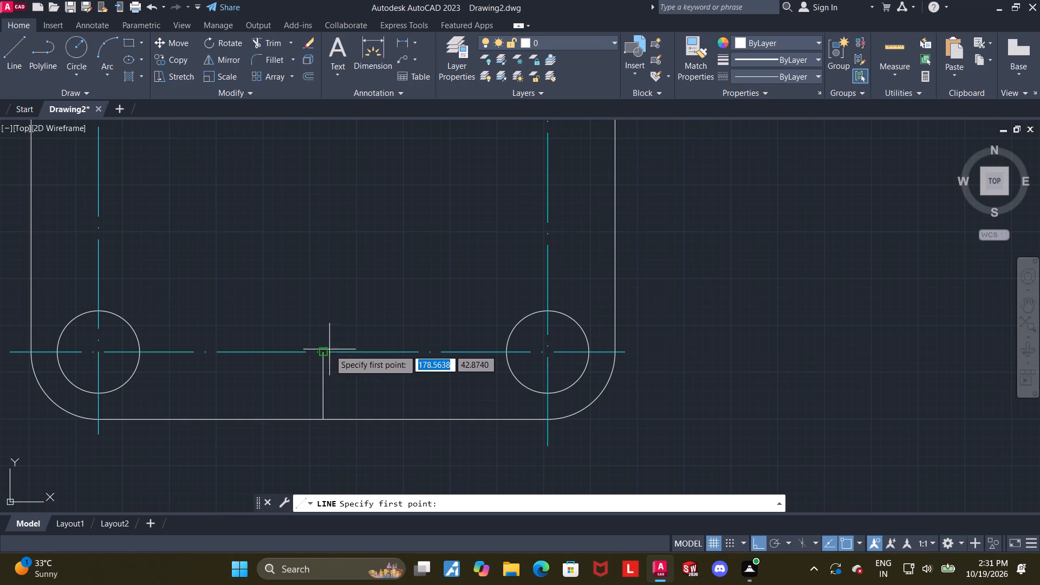
pyautogui.click(326, 349)
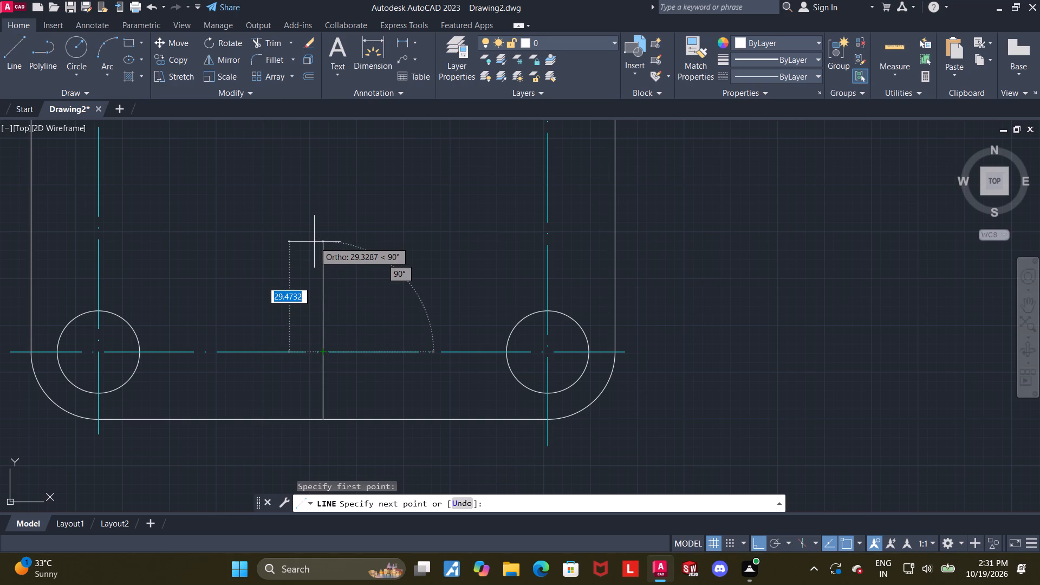
pyautogui.write('36.2')
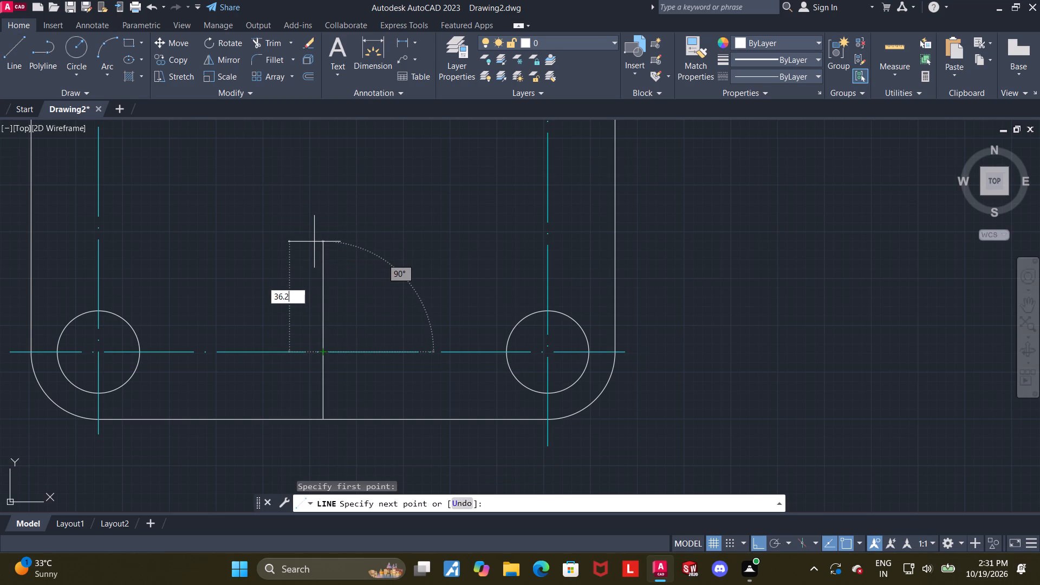
pyautogui.press('Return')
pyautogui.press('Escape')
# Trim away the short middle vertical line between the plate's bottom edge and the lower centreline.
pyautogui.click(274, 41)
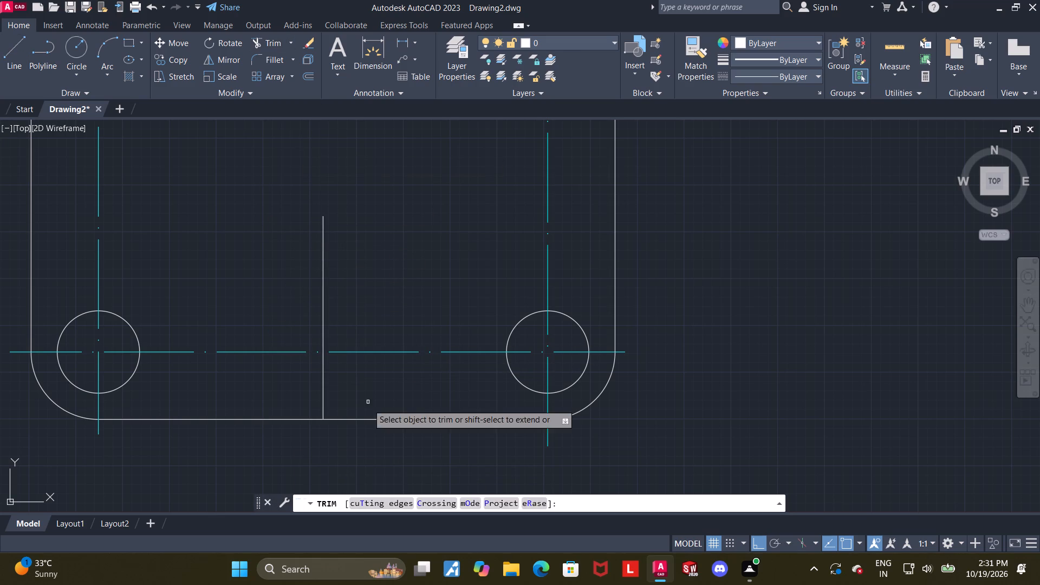
pyautogui.moveTo(334, 396); pyautogui.dragTo(311, 393)
pyautogui.press('Escape')
# Draw a circle of radius 31 centred on the top end of the middle vertical line.
pyautogui.moveTo(352, 302); pyautogui.dragTo(358, 346, button='middle')
pyautogui.scroll(-1, 362, 321)
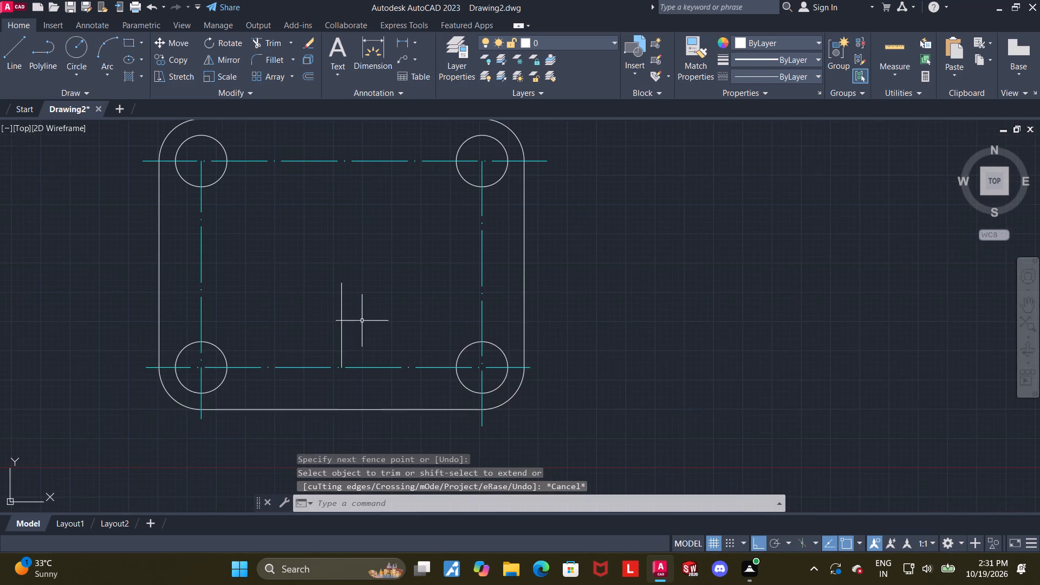
pyautogui.moveTo(361, 323); pyautogui.dragTo(361, 337, button='middle')
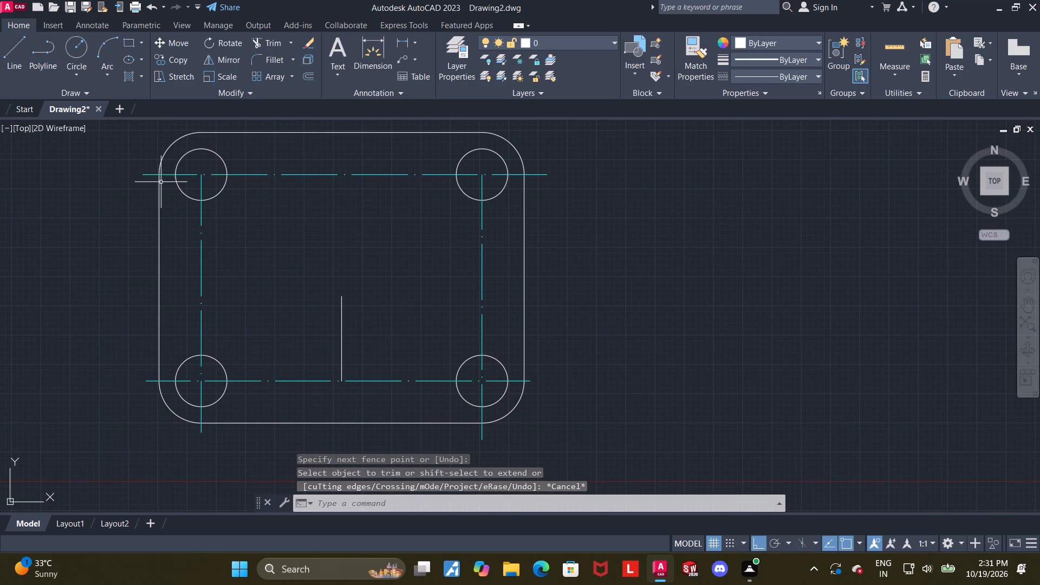
pyautogui.click(75, 45)
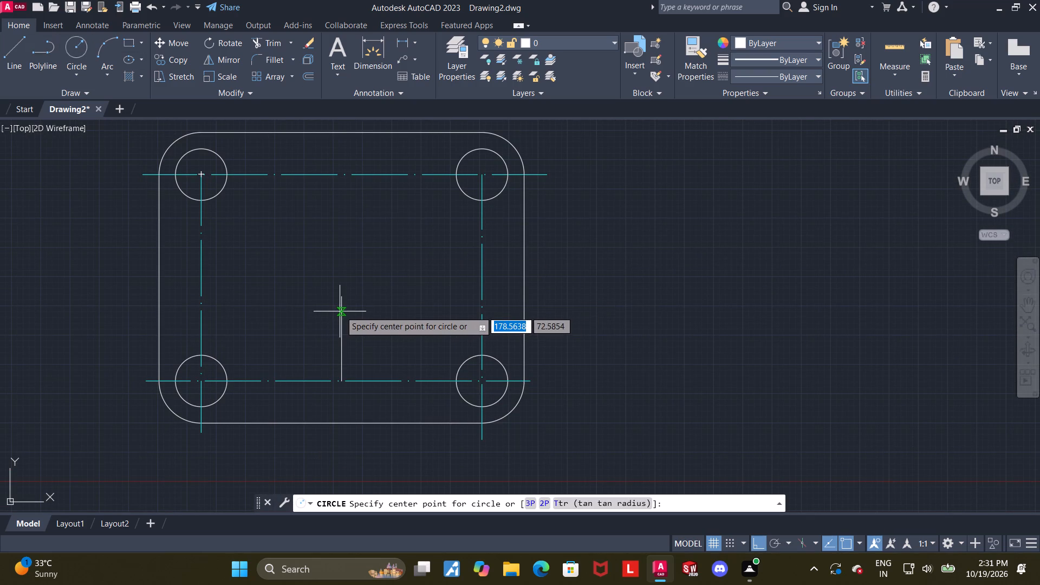
pyautogui.click(342, 298)
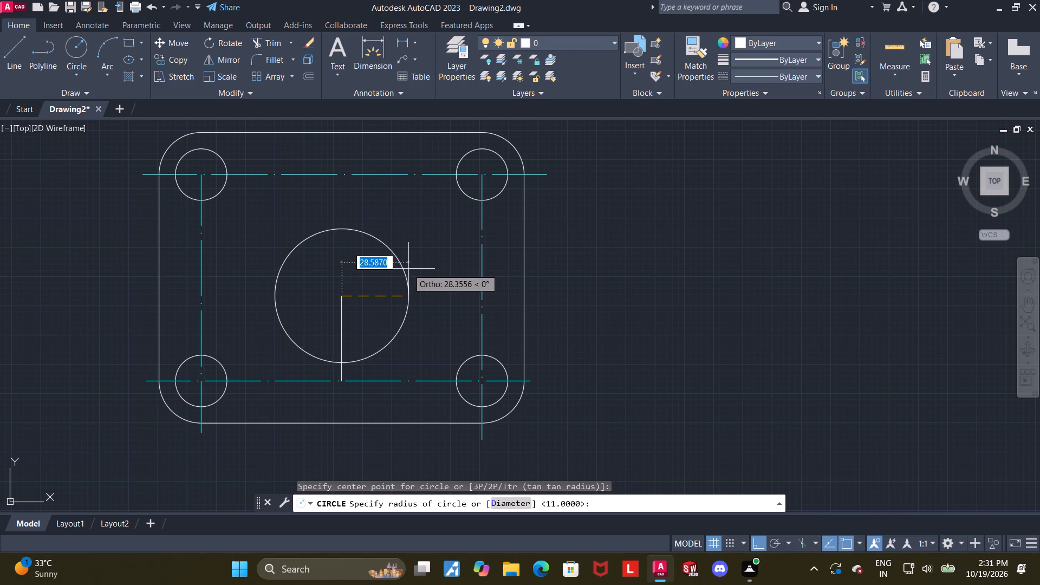
pyautogui.press('2')
pyautogui.press('BackSpace')
pyautogui.write('31')
pyautogui.press('Return')
pyautogui.press('Escape')
# Change the large central circle to the ACAD_ISO04W100 linetype and cyan colour.
pyautogui.scroll(-1, 398, 270)
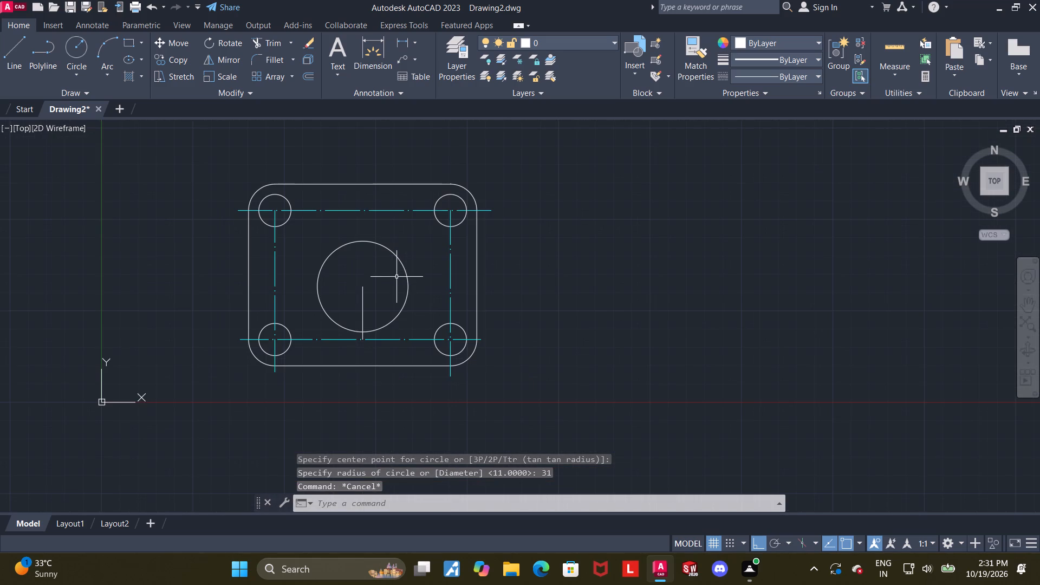
pyautogui.scroll(1, 396, 277)
pyautogui.moveTo(393, 315); pyautogui.dragTo(386, 335, button='middle')
pyautogui.scroll(1, 386, 335)
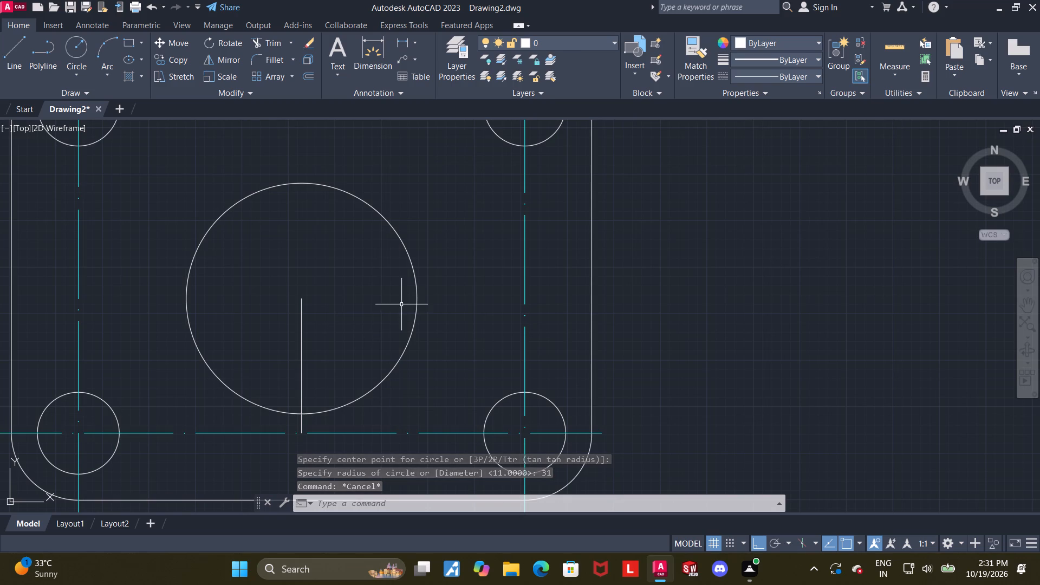
pyautogui.click(404, 243)
pyautogui.click(750, 77)
pyautogui.click(751, 118)
pyautogui.press('Escape')
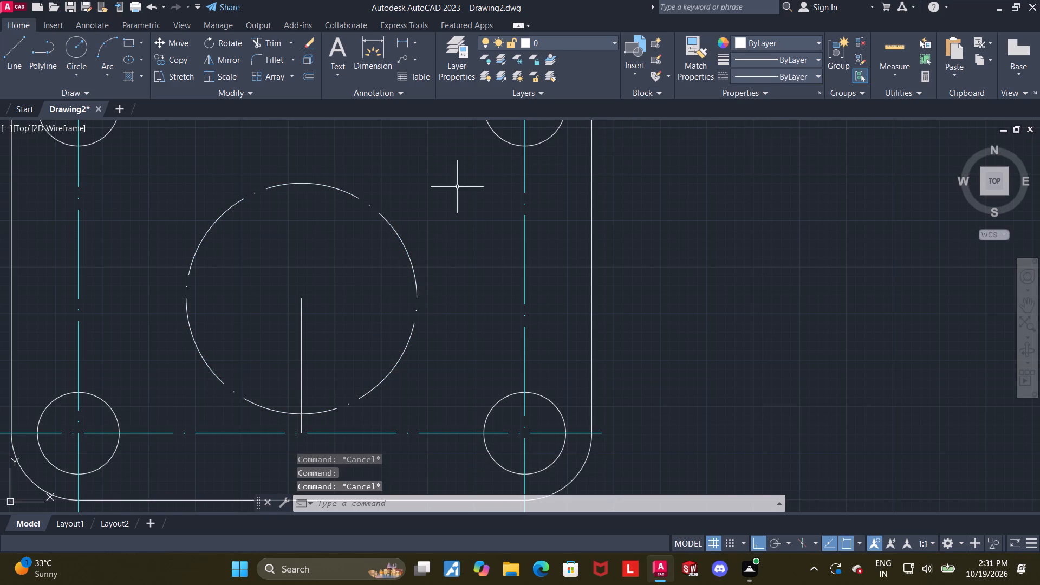
pyautogui.click(388, 220)
pyautogui.click(769, 40)
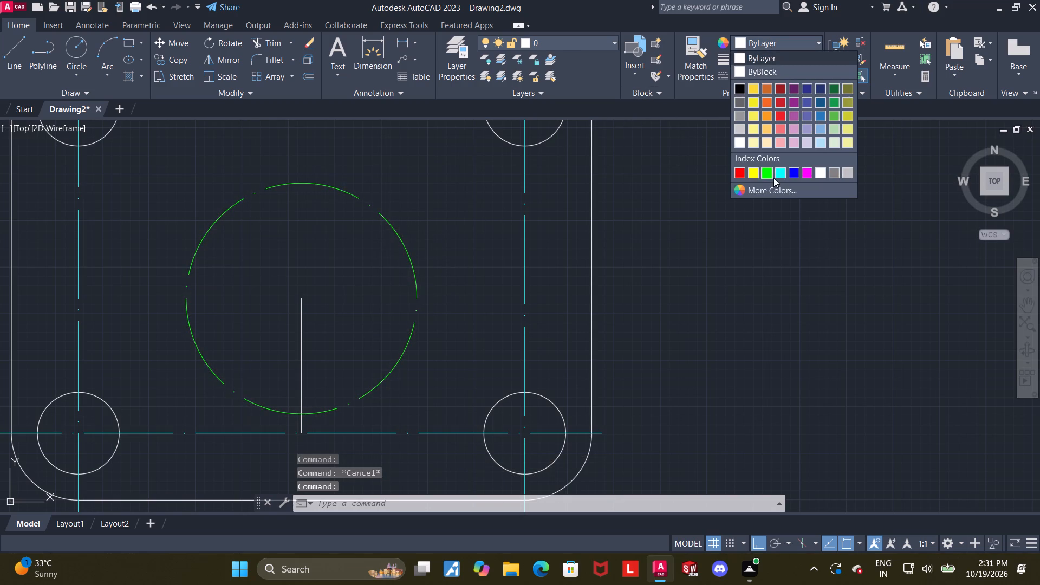
pyautogui.click(778, 172)
pyautogui.press('Escape')
# Draw a vertical line from the central circle's centre upward to a point beyond the circle's top.
pyautogui.moveTo(265, 259); pyautogui.dragTo(274, 237, button='middle')
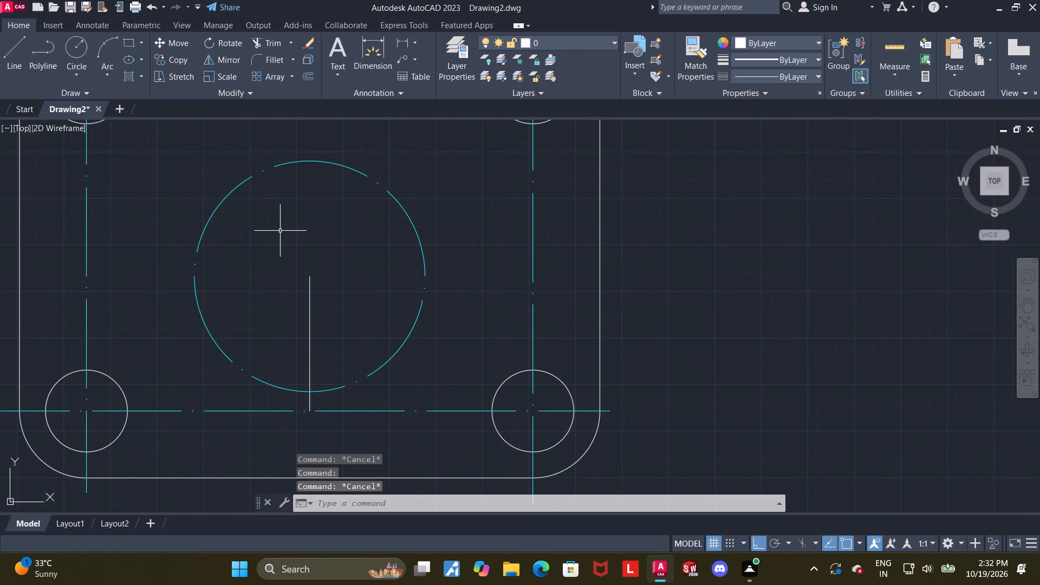
pyautogui.moveTo(280, 231); pyautogui.dragTo(278, 260, button='middle')
pyautogui.click(10, 45)
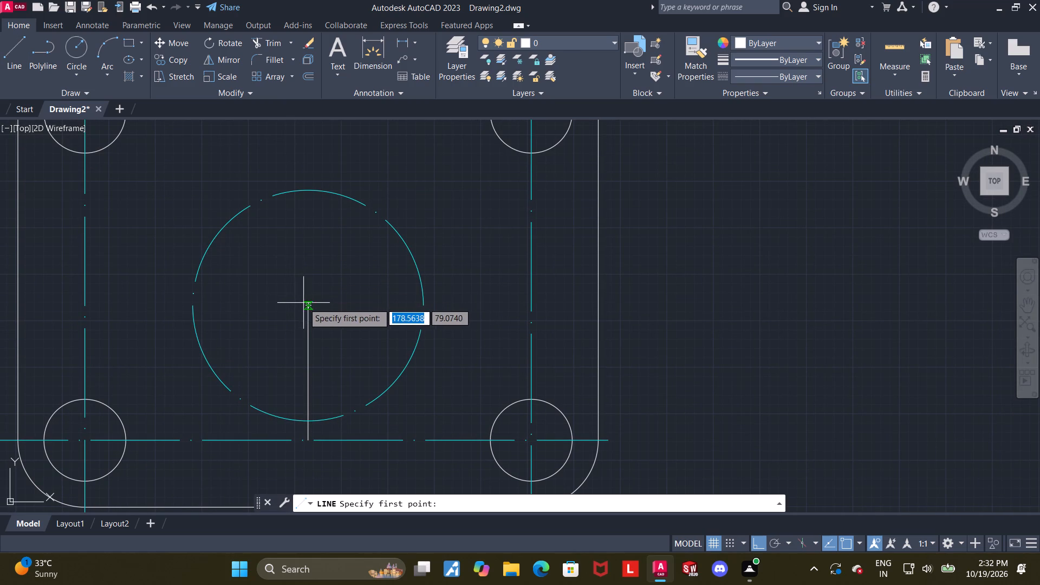
pyautogui.scroll(2, 306, 301)
pyautogui.click(307, 313)
pyautogui.scroll(-2, 309, 295)
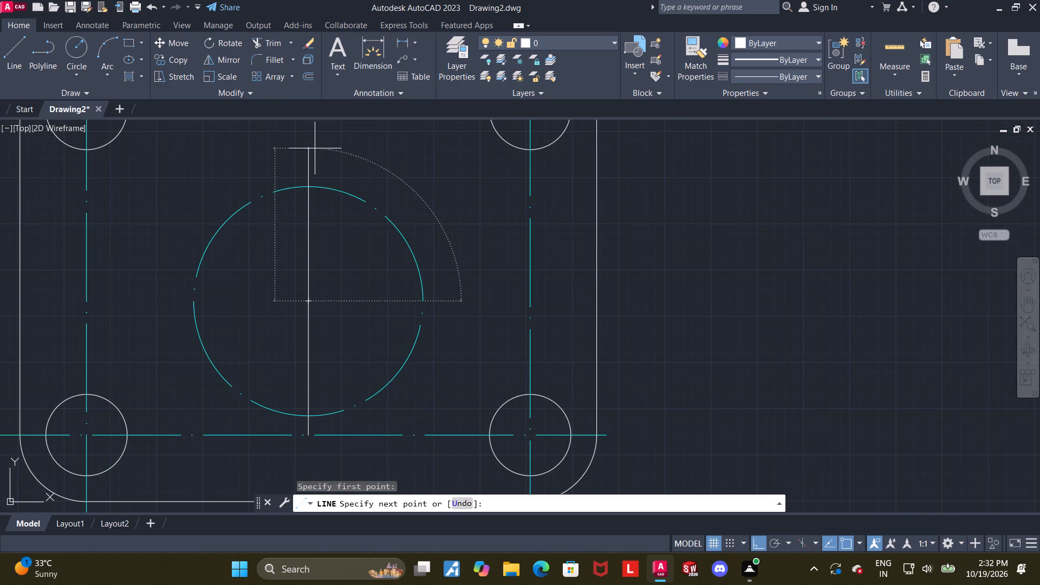
pyautogui.click(315, 148)
pyautogui.press('Escape')
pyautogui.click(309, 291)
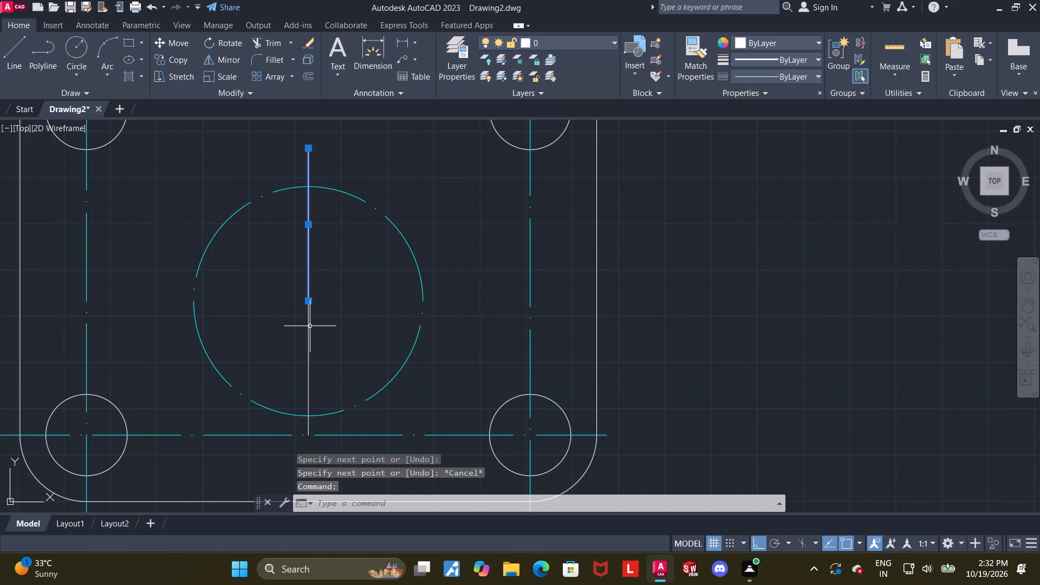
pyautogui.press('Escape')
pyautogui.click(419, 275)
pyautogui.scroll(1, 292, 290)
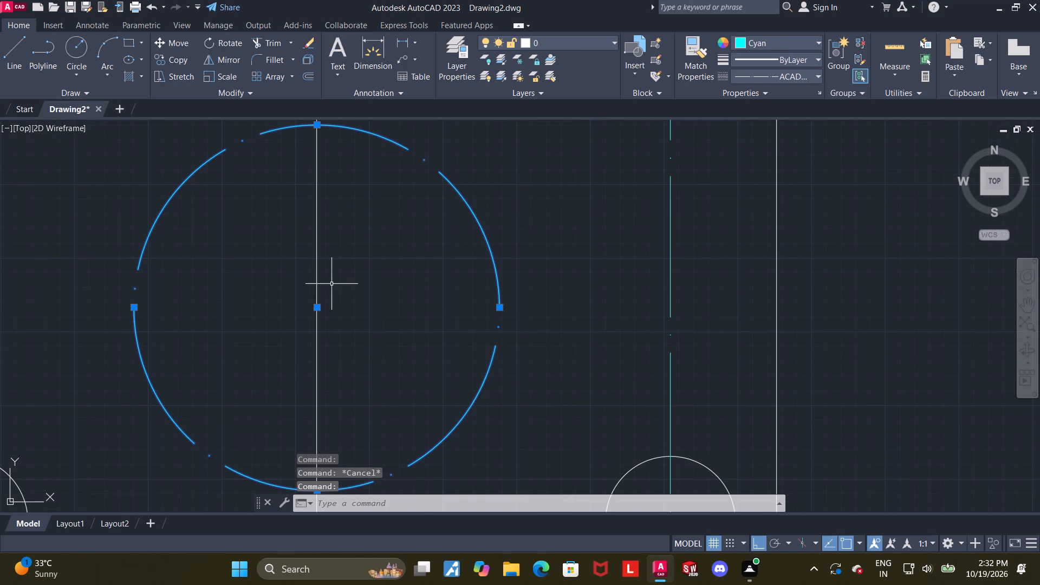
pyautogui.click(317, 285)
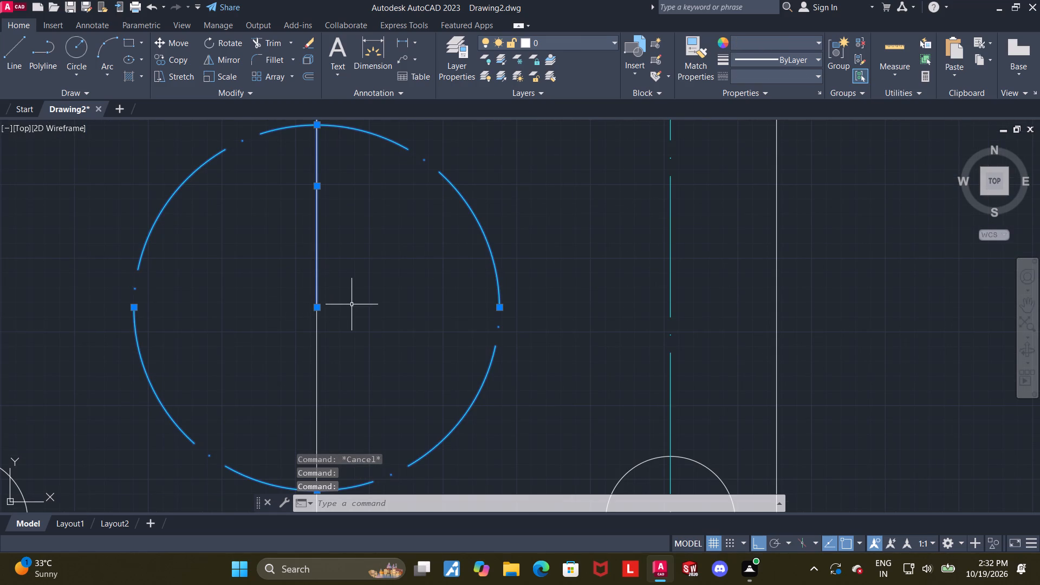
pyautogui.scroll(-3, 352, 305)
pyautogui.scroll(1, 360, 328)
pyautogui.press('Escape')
# Change both vertical lines through the central circle to the ACAD_ISO04W100 linetype and cyan colour.
pyautogui.click(359, 323)
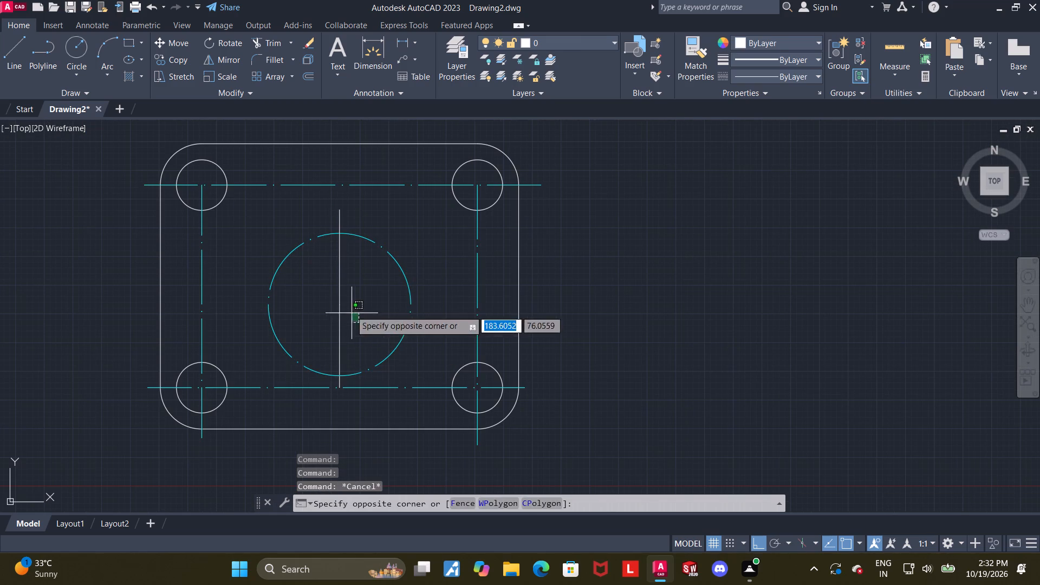
pyautogui.click(327, 284)
pyautogui.click(797, 79)
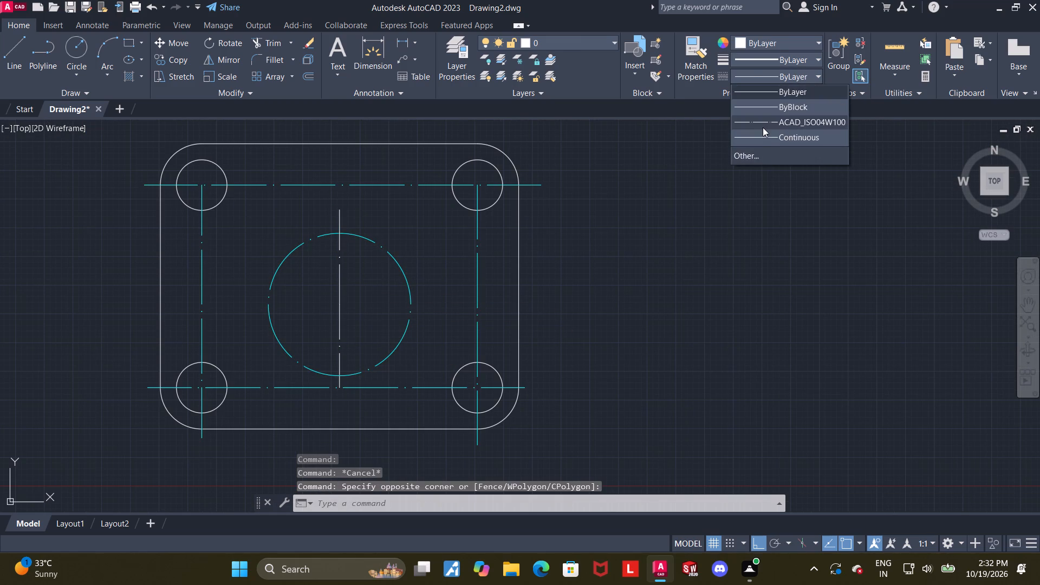
pyautogui.click(763, 127)
pyautogui.click(789, 45)
pyautogui.click(776, 175)
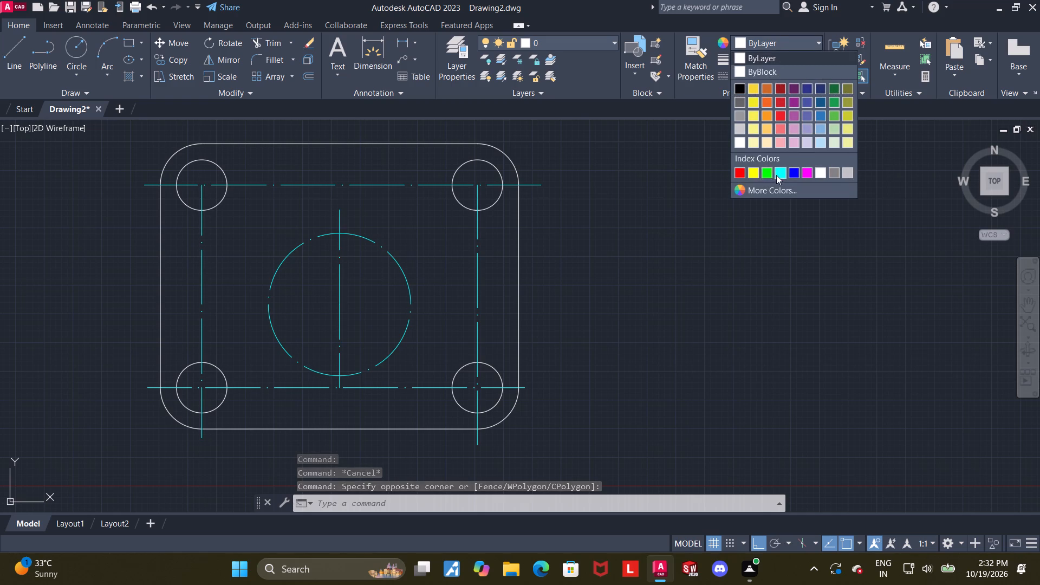
pyautogui.press('Escape')
# Draw a horizontal line about 88 units long through the central circle's centre, extending past both sides of the circle.
pyautogui.moveTo(352, 328); pyautogui.dragTo(357, 309, button='middle')
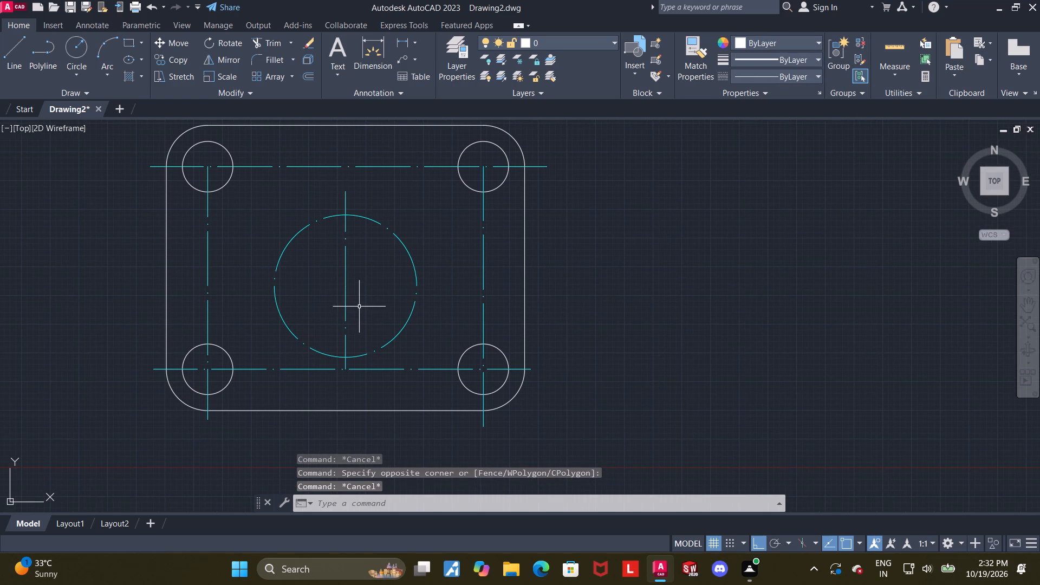
pyautogui.click(9, 48)
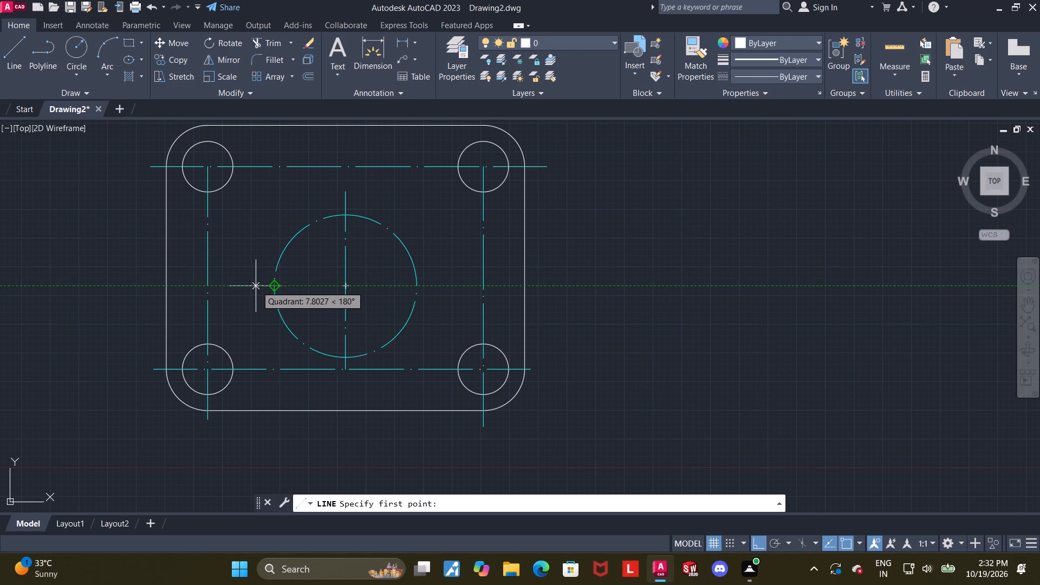
pyautogui.click(247, 287)
pyautogui.click(451, 291)
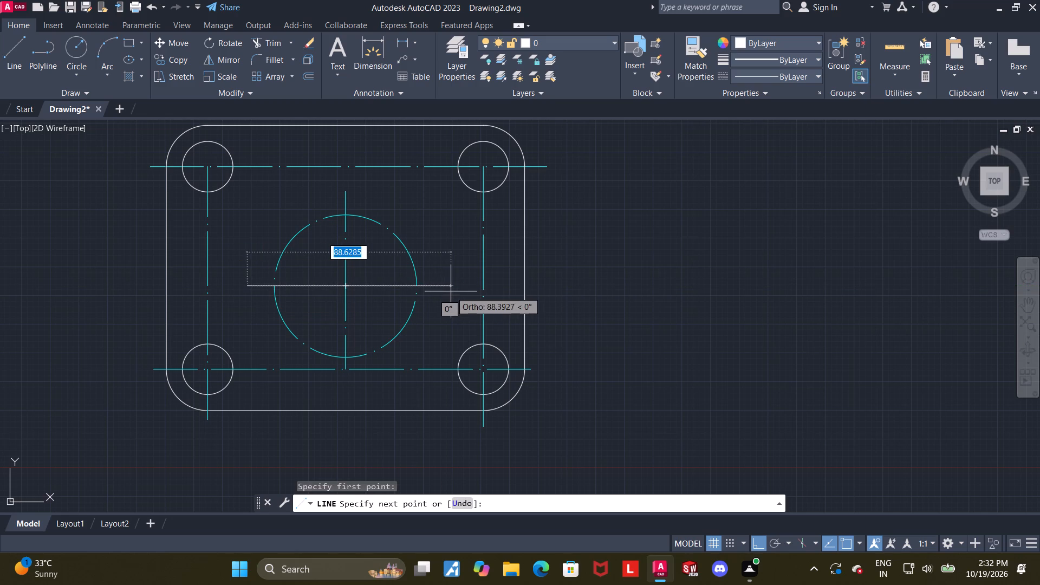
pyautogui.press('Escape')
# Change the horizontal line through the central circle to the ACAD_ISO04W100 linetype and cyan colour.
pyautogui.click(376, 289)
pyautogui.click(375, 283)
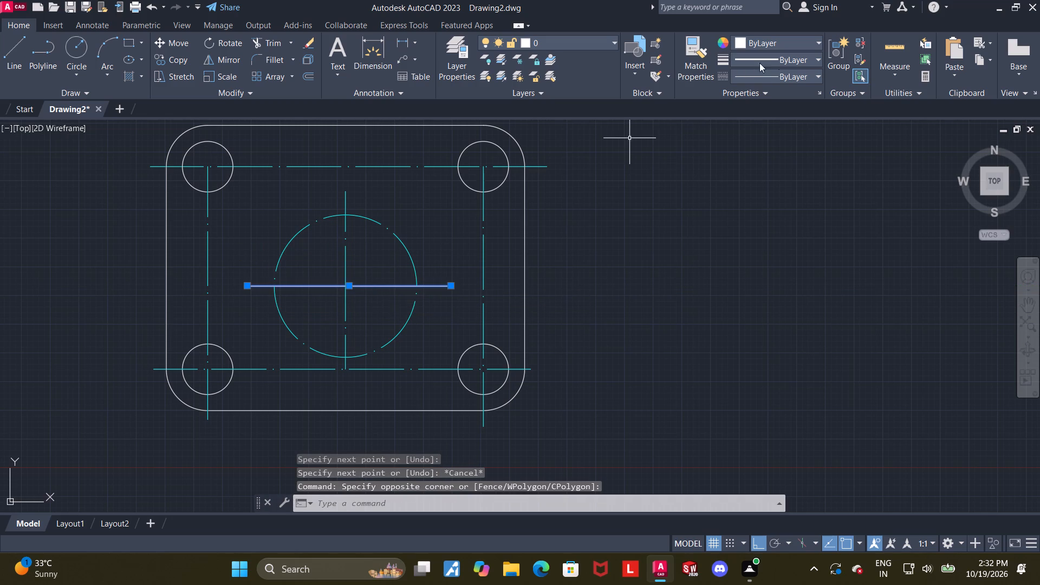
pyautogui.click(783, 75)
pyautogui.click(784, 121)
pyautogui.click(779, 47)
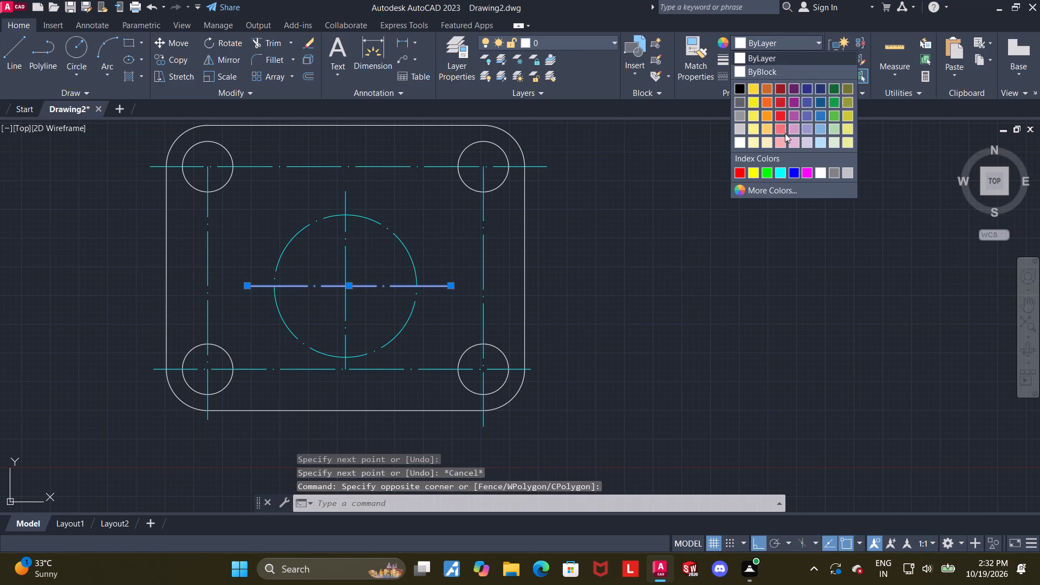
pyautogui.click(783, 175)
pyautogui.press('Escape')
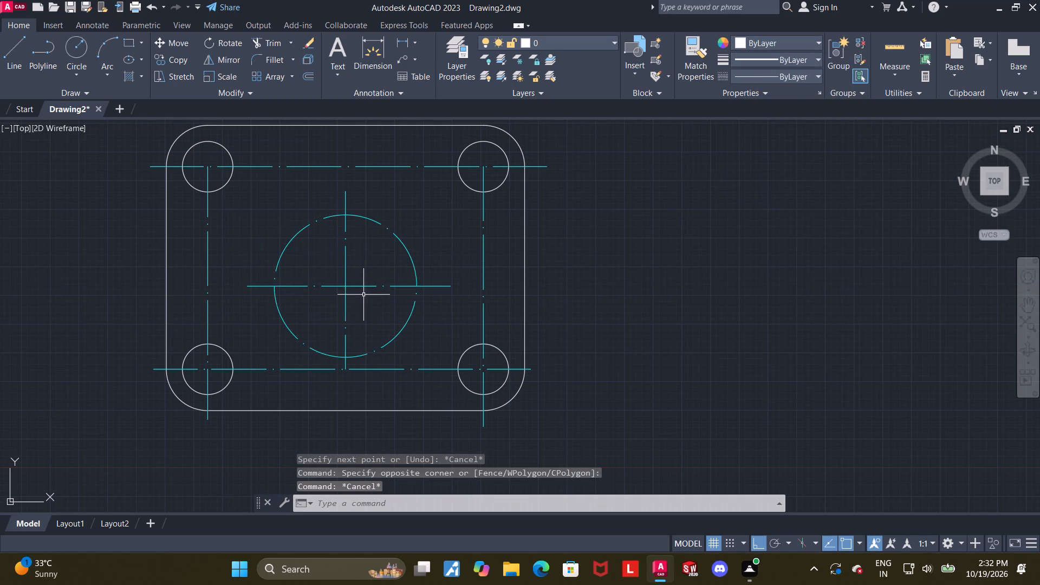
# Draw a circle of diameter 10 centred on the right quadrant point of the large cyan circle.
pyautogui.scroll(1, 357, 296)
pyautogui.moveTo(359, 305); pyautogui.dragTo(363, 311, button='middle')
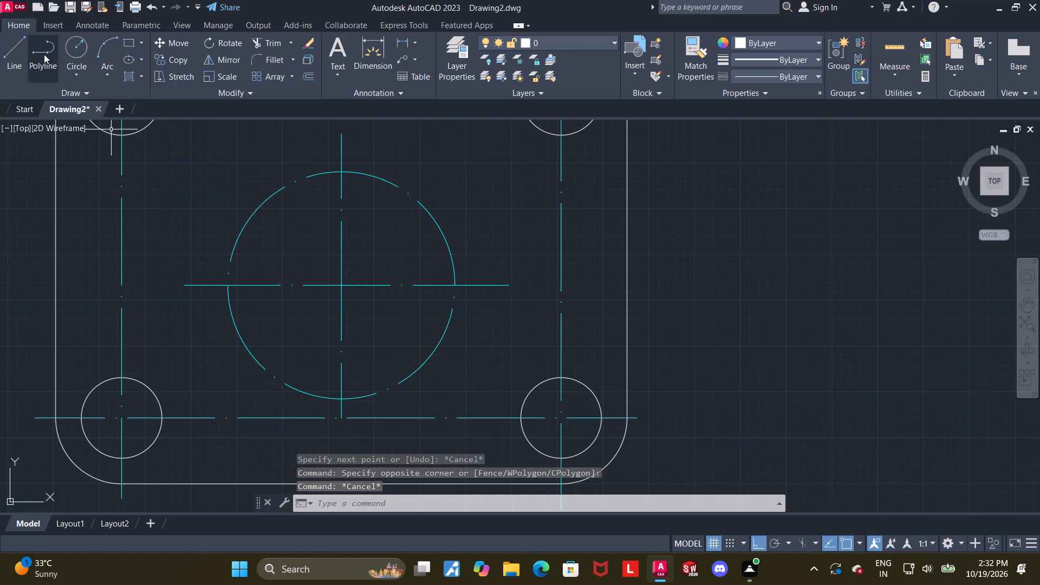
pyautogui.click(69, 48)
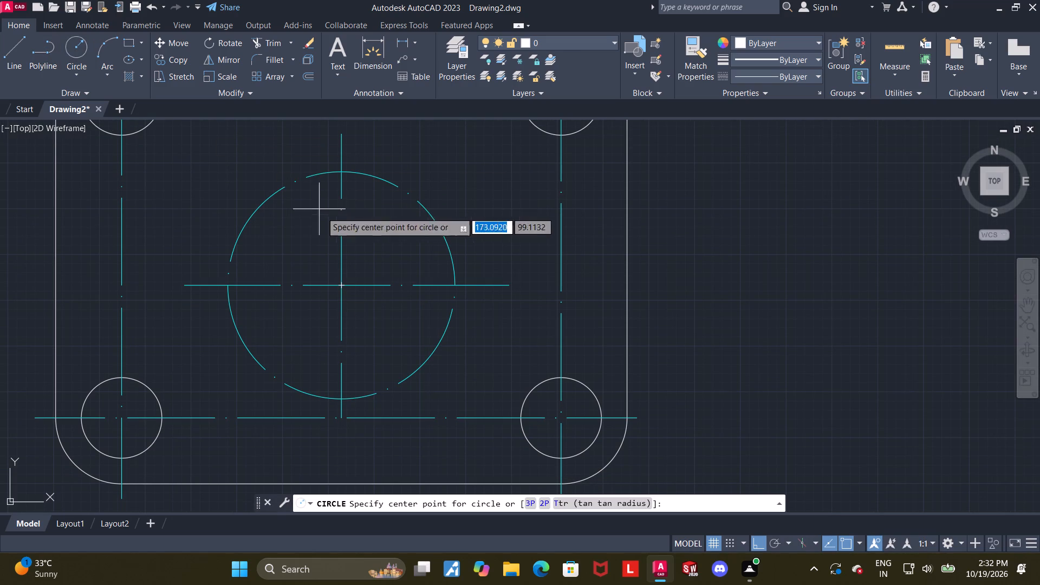
pyautogui.scroll(1, 464, 270)
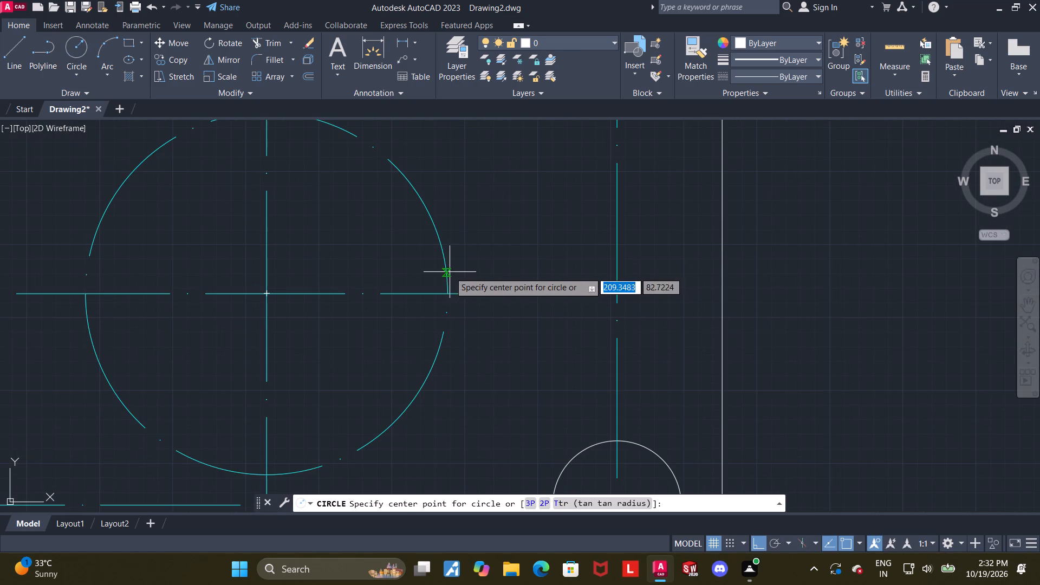
pyautogui.click(448, 291)
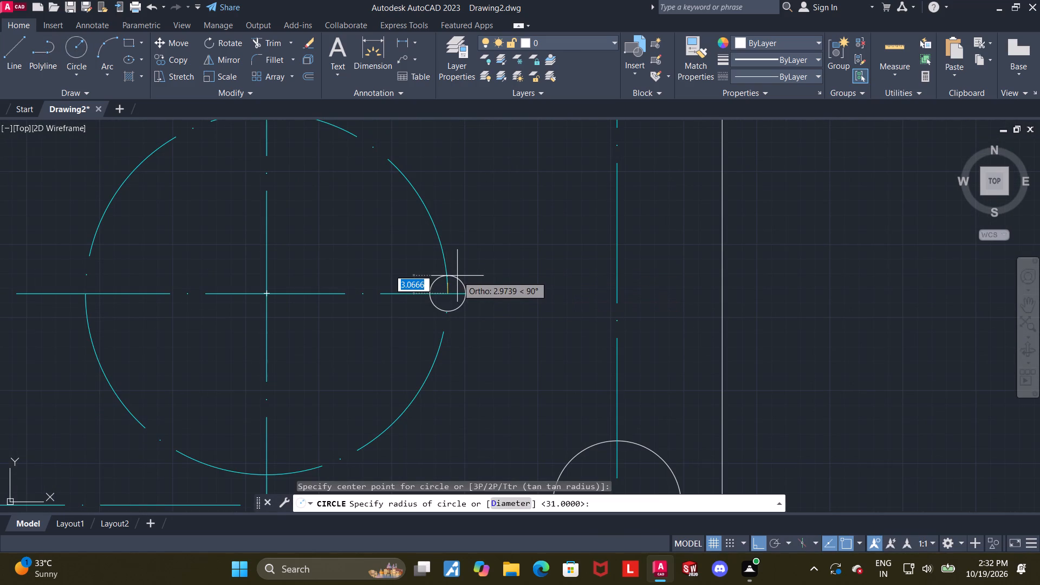
pyautogui.press('d')
pyautogui.press('Return')
pyautogui.write('10')
pyautogui.press('Return')
pyautogui.press('Escape')
pyautogui.scroll(-1, 512, 219)
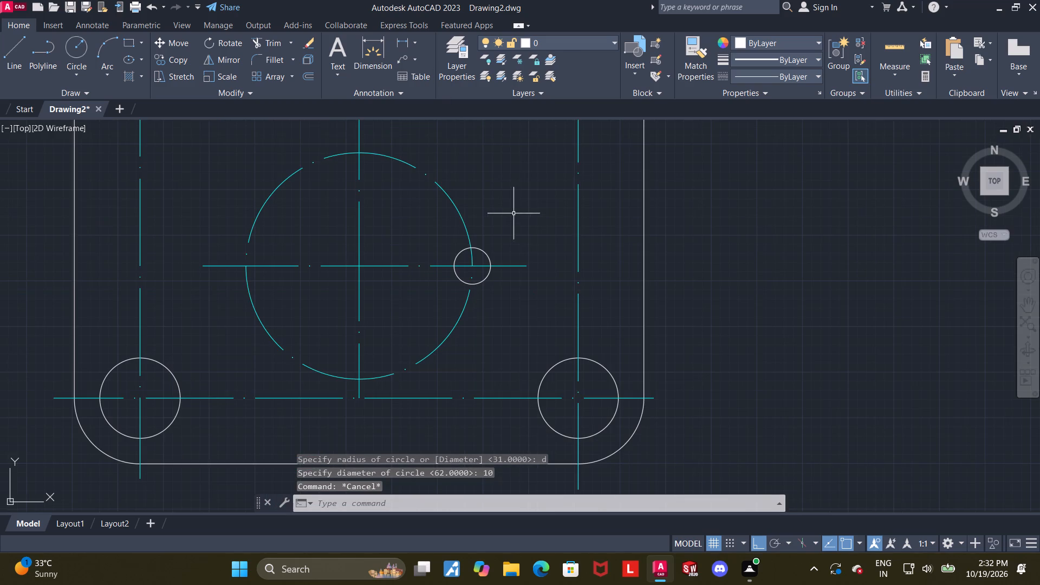
pyautogui.moveTo(513, 212); pyautogui.dragTo(513, 230, button='middle')
pyautogui.scroll(-1, 525, 216)
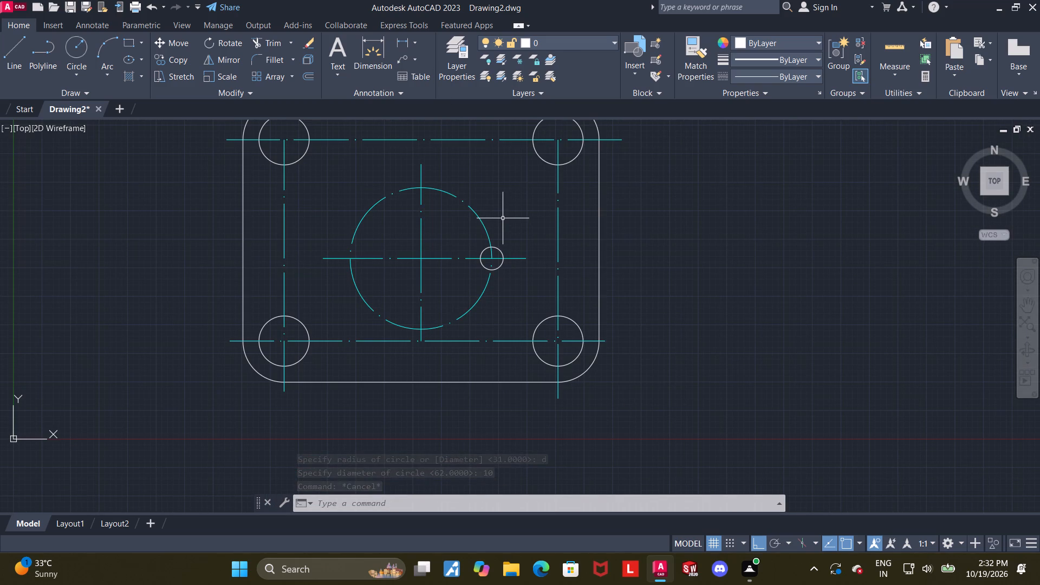
pyautogui.moveTo(502, 221); pyautogui.dragTo(499, 248, button='middle')
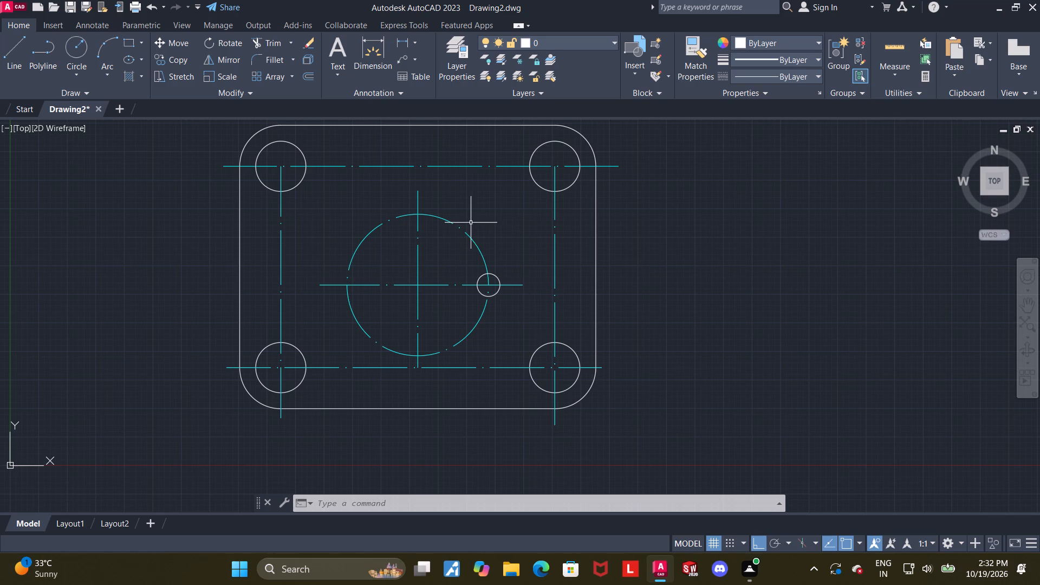
# Polar-array the 10-diameter circle around the pitch circle's centre with 6 items over a 360-degree fill.
pyautogui.moveTo(464, 226); pyautogui.dragTo(461, 258, button='middle')
pyautogui.scroll(1, 460, 260)
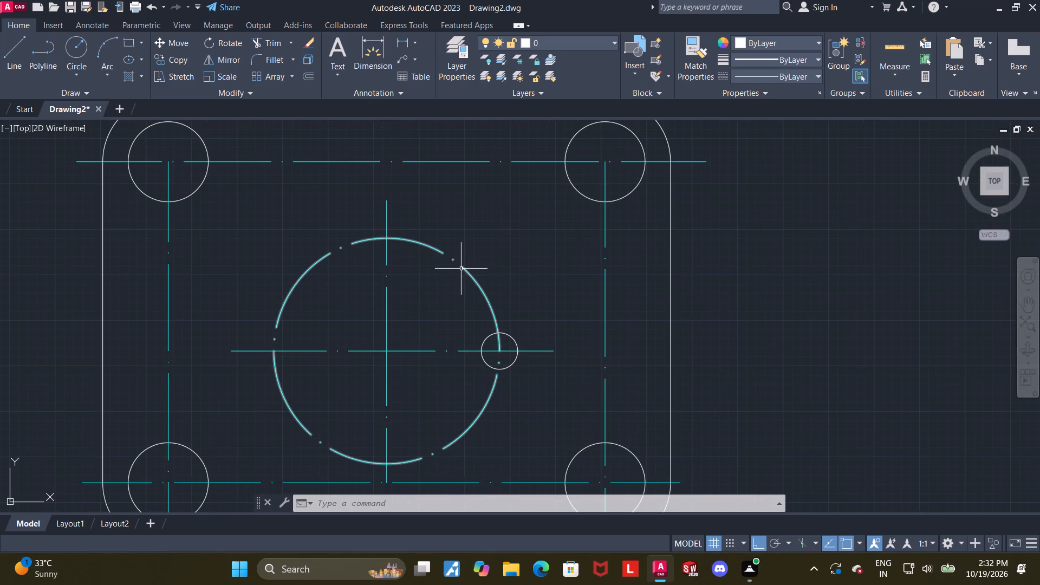
pyautogui.scroll(-1, 461, 269)
pyautogui.moveTo(448, 298); pyautogui.dragTo(448, 265, button='middle')
pyautogui.scroll(1, 470, 253)
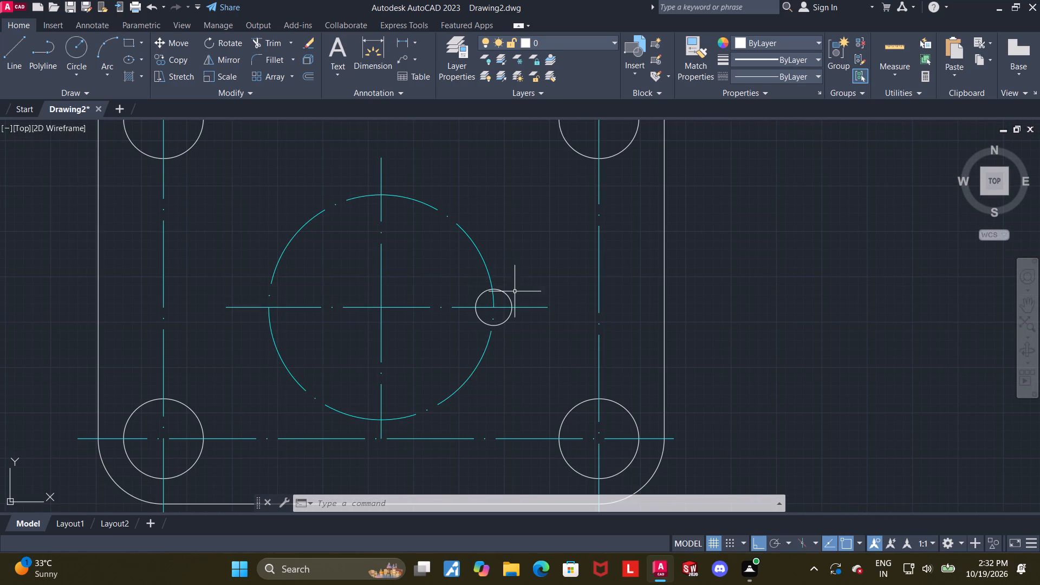
pyautogui.click(506, 294)
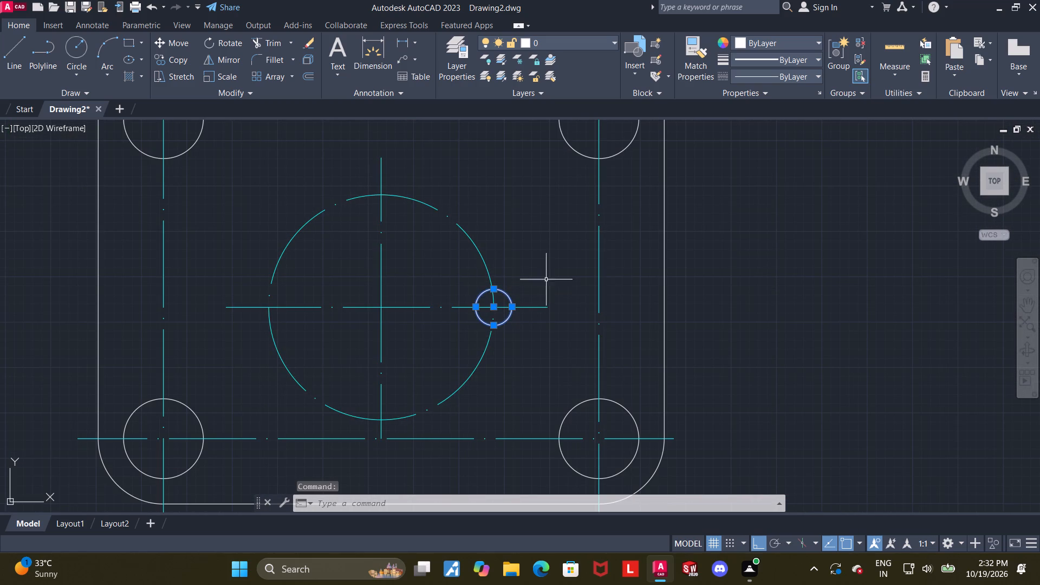
pyautogui.click(289, 75)
pyautogui.click(282, 147)
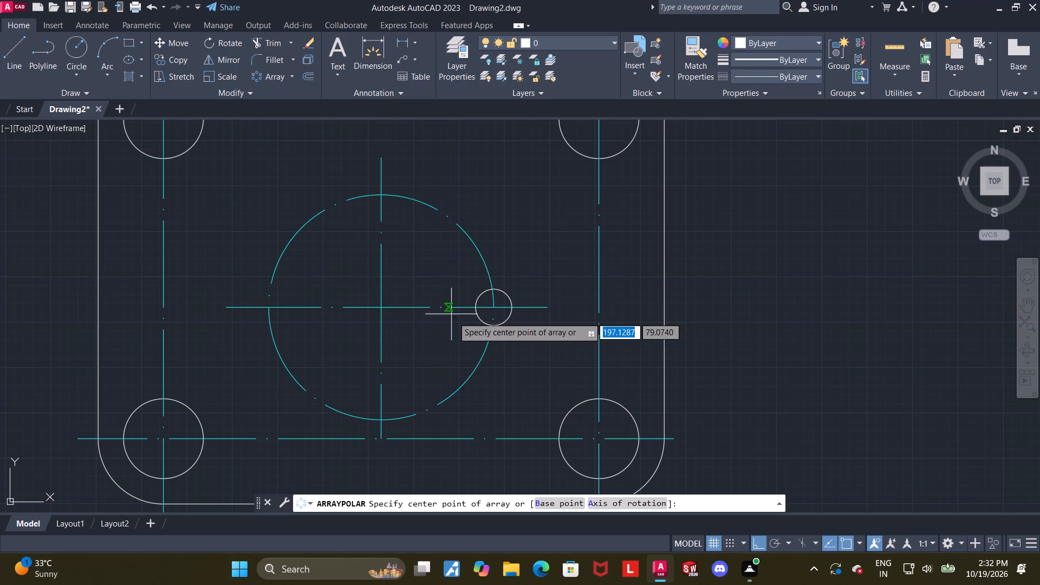
pyautogui.scroll(2, 376, 308)
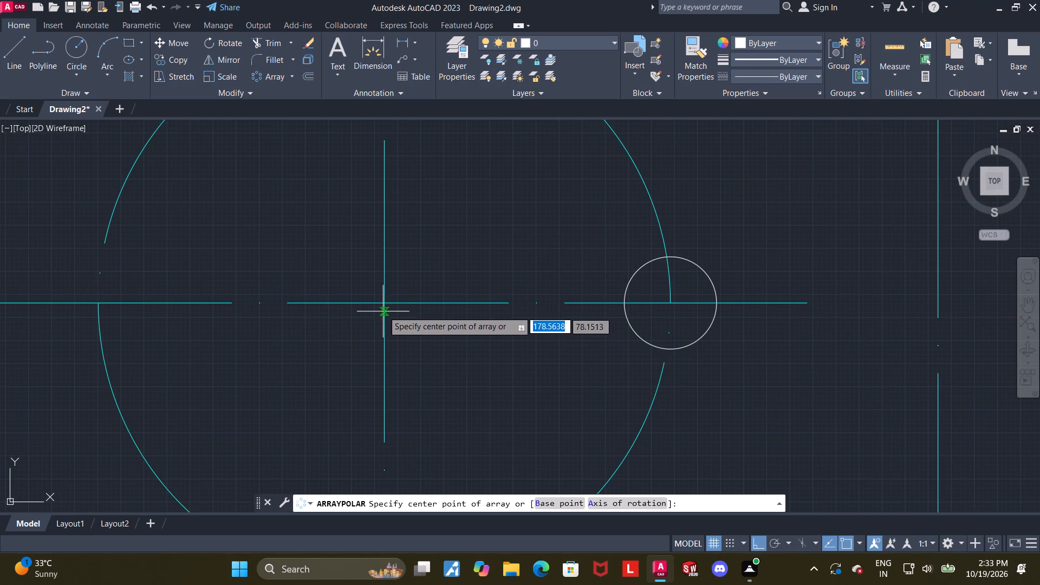
pyautogui.scroll(3, 383, 303)
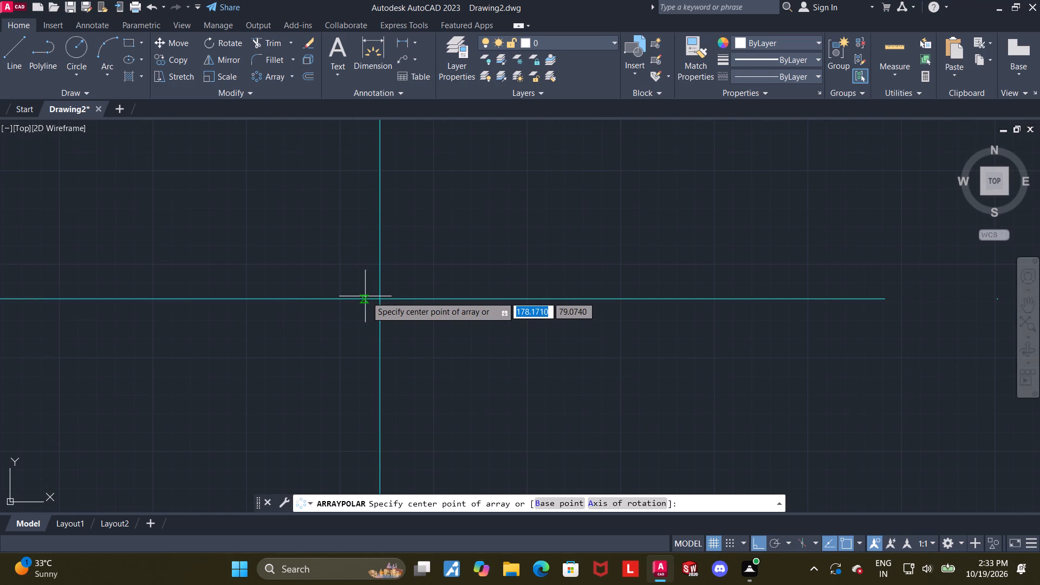
pyautogui.click(378, 296)
pyautogui.scroll(-7, 378, 296)
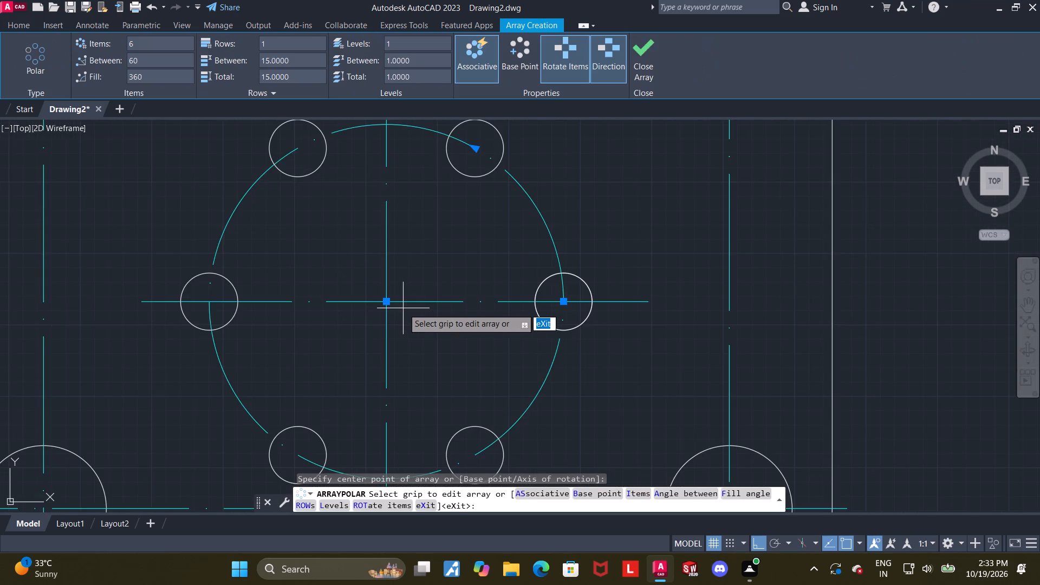
pyautogui.scroll(-2, 403, 310)
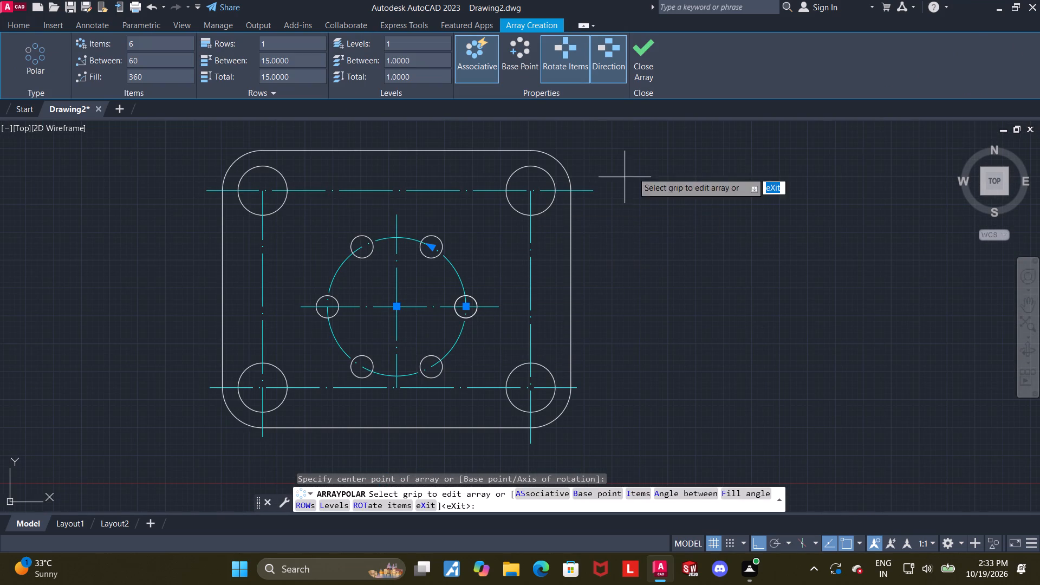
pyautogui.click(647, 67)
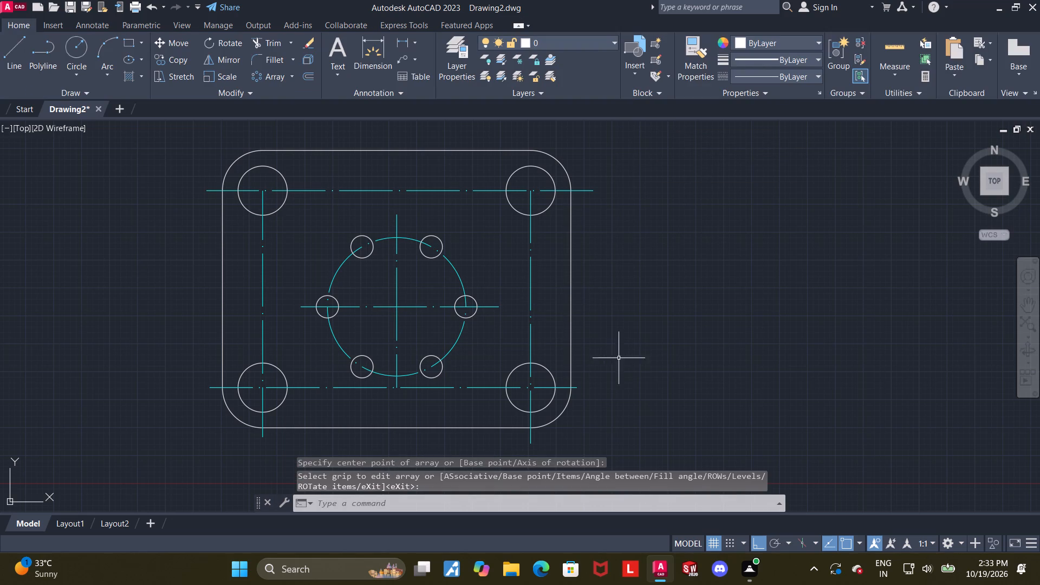
pyautogui.scroll(1, 375, 398)
pyautogui.press('Escape')
pyautogui.press('Escape')
# Draw a circle of diameter 45 centred on the intersection of the pitch circle's centrelines.
pyautogui.click(81, 47)
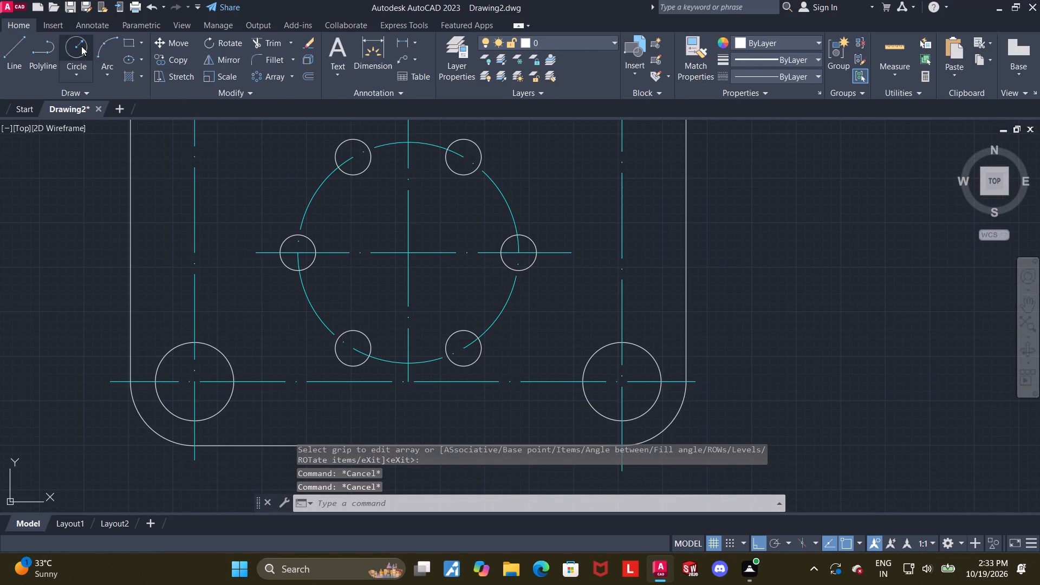
pyautogui.scroll(2, 406, 228)
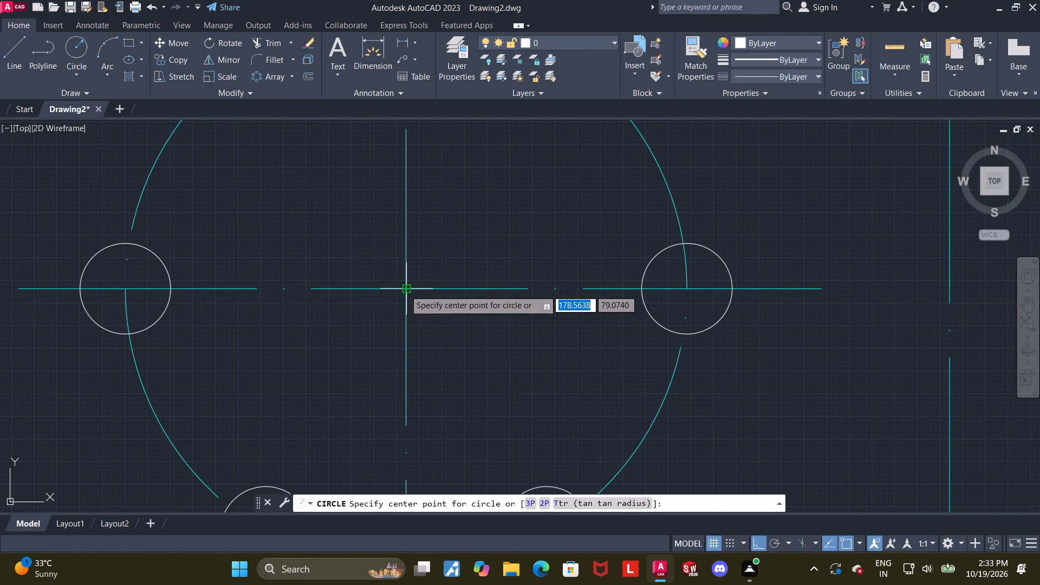
pyautogui.scroll(4, 405, 290)
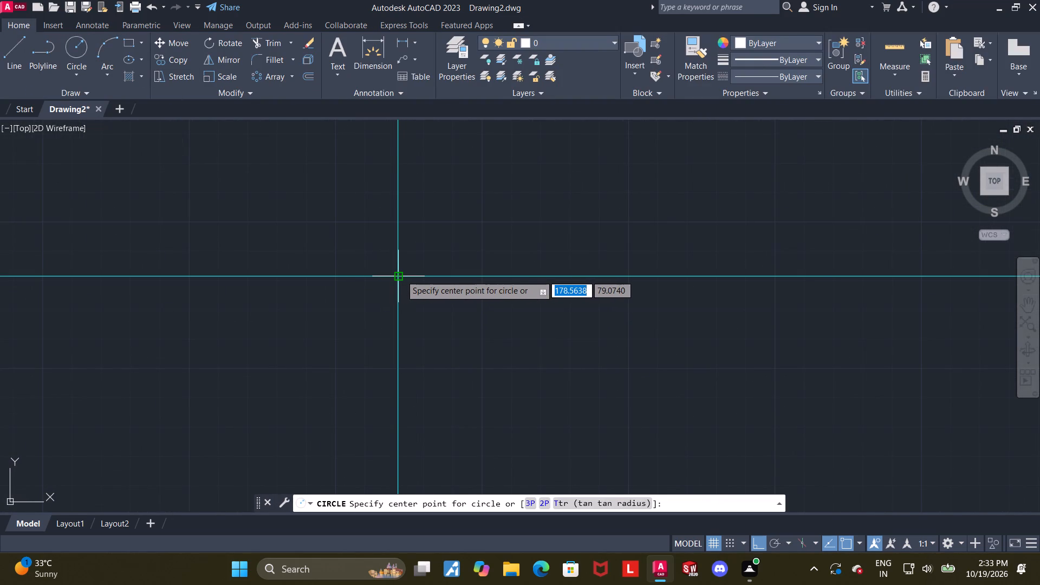
pyautogui.click(401, 275)
pyautogui.scroll(-4, 401, 277)
pyautogui.scroll(-2, 446, 272)
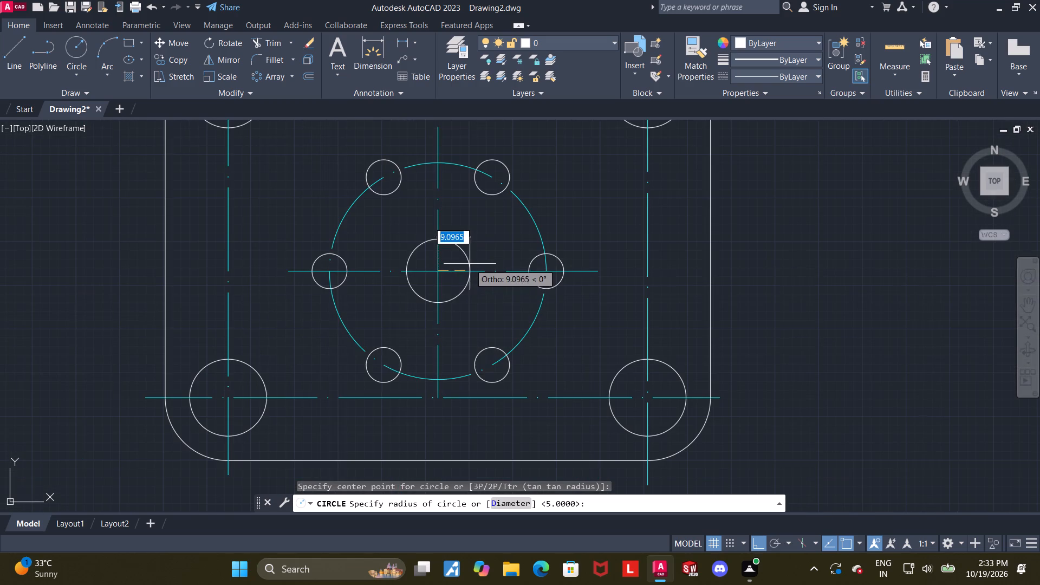
pyautogui.press('d')
pyautogui.press('Return')
pyautogui.write('45')
pyautogui.press('Return')
pyautogui.press('Escape')
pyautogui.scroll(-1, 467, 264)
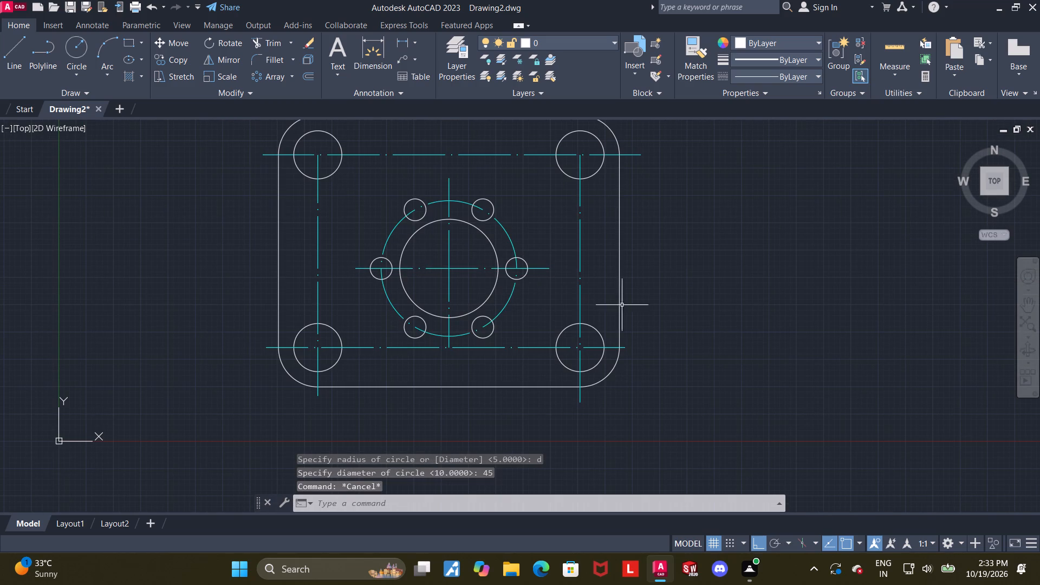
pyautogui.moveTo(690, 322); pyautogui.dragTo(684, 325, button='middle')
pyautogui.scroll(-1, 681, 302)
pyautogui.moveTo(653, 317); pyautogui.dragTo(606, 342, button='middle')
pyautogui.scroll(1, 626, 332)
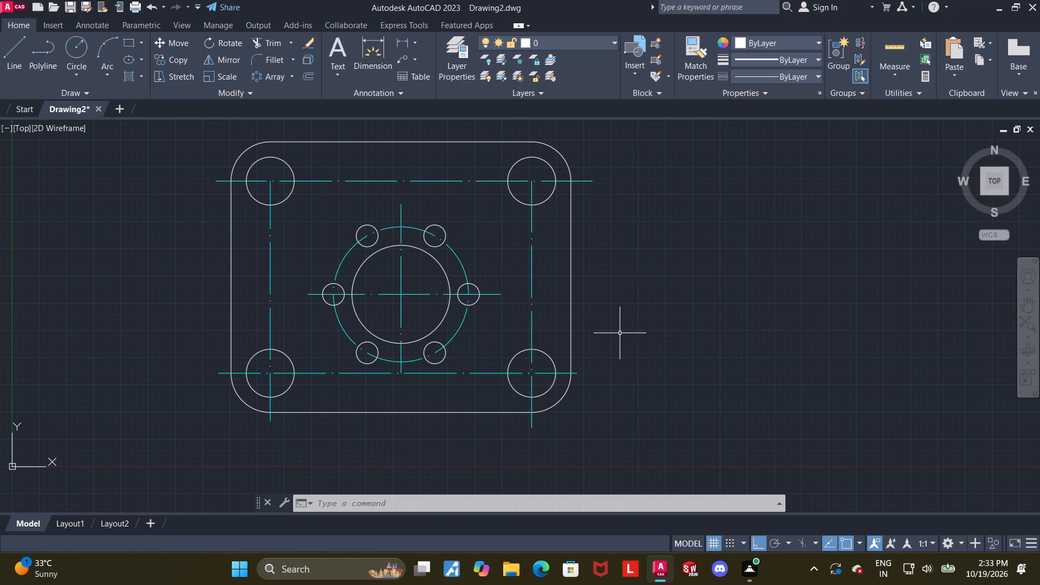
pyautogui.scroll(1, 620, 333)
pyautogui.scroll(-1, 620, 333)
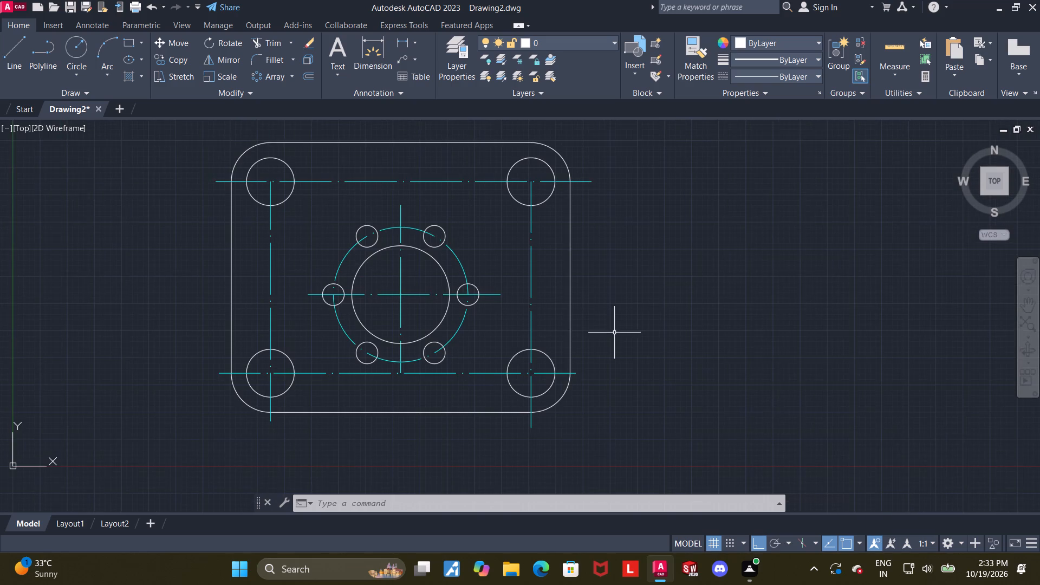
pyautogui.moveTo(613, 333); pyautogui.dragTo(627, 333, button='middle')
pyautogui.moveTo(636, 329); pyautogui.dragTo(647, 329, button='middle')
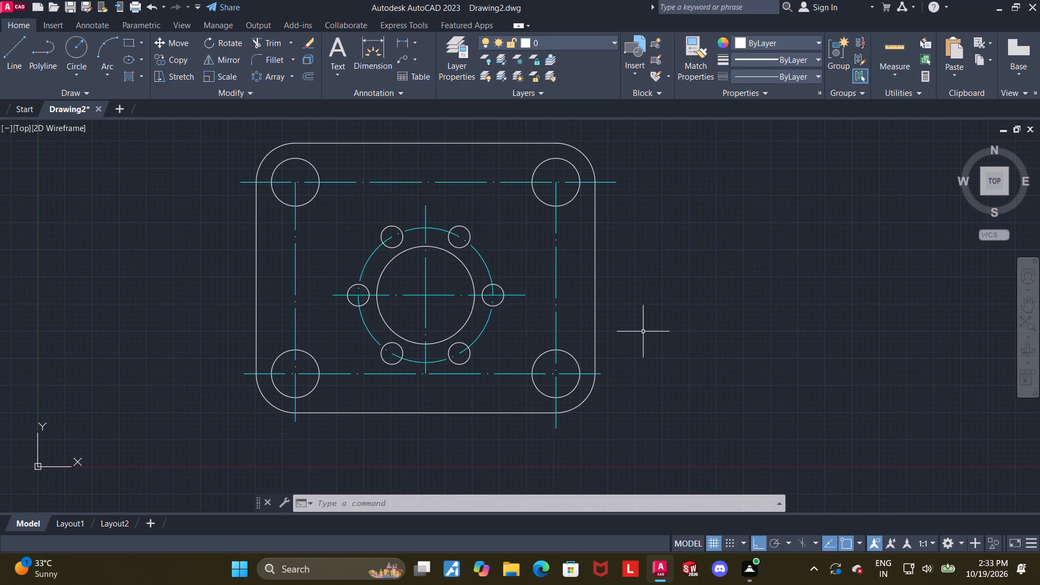
# Dimension the vertical distance from the pitch circle's horizontal centreline to the lower holes' centreline, placed just outside the plate's right edge.
pyautogui.scroll(1, 616, 339)
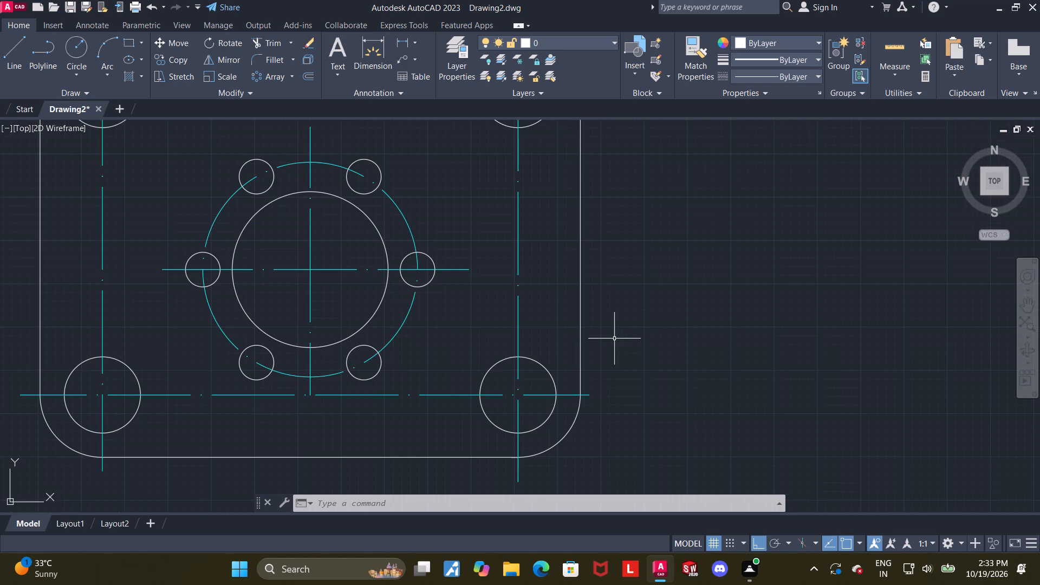
pyautogui.click(372, 51)
pyautogui.click(469, 269)
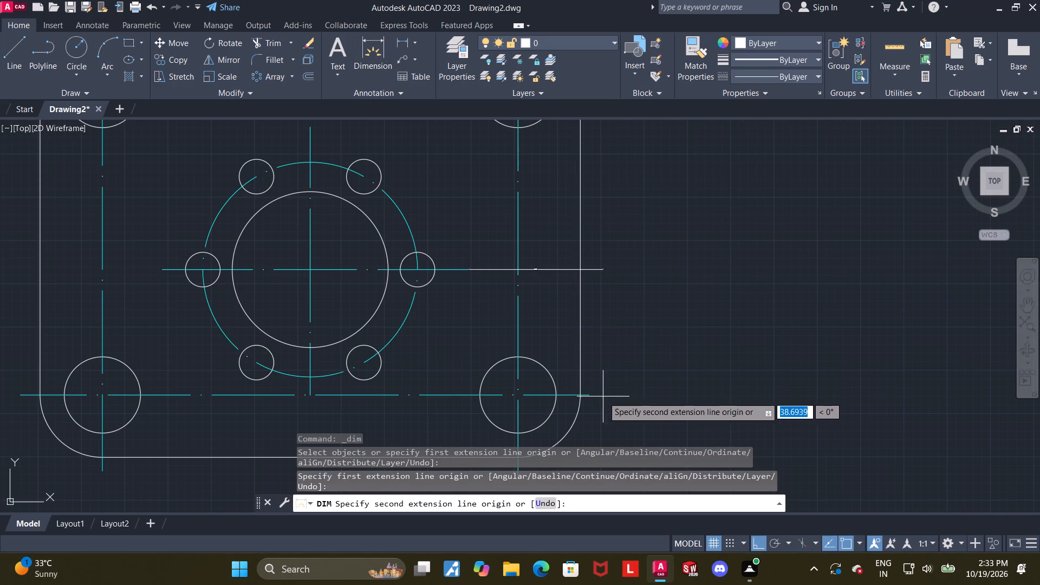
pyautogui.click(587, 394)
pyautogui.click(610, 380)
pyautogui.press('Escape')
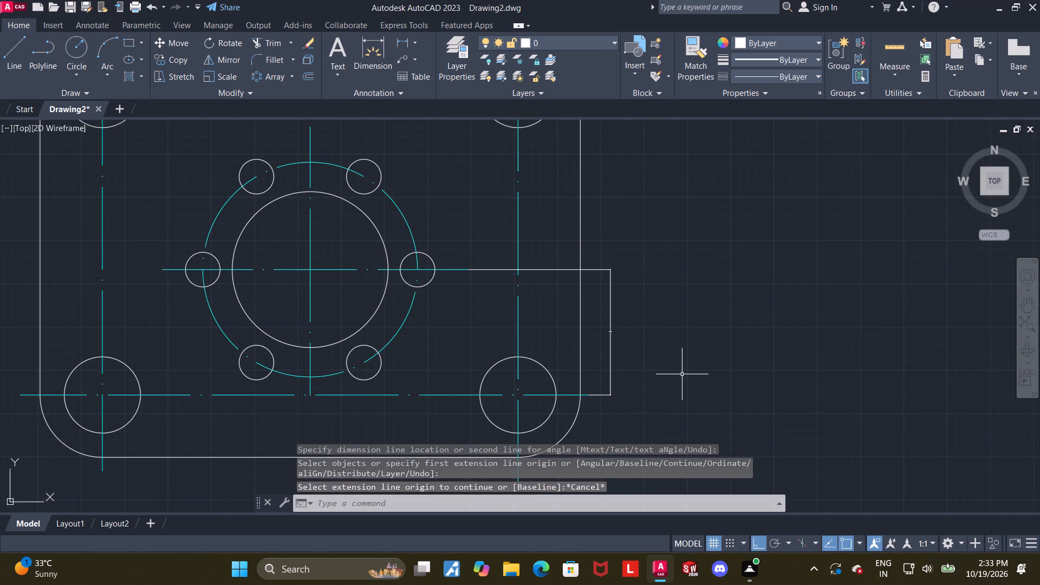
# Set the linear dimension precision of the Standard dimension style to 0.0.
pyautogui.press('d')
pyautogui.press('Return')
pyautogui.click(663, 253)
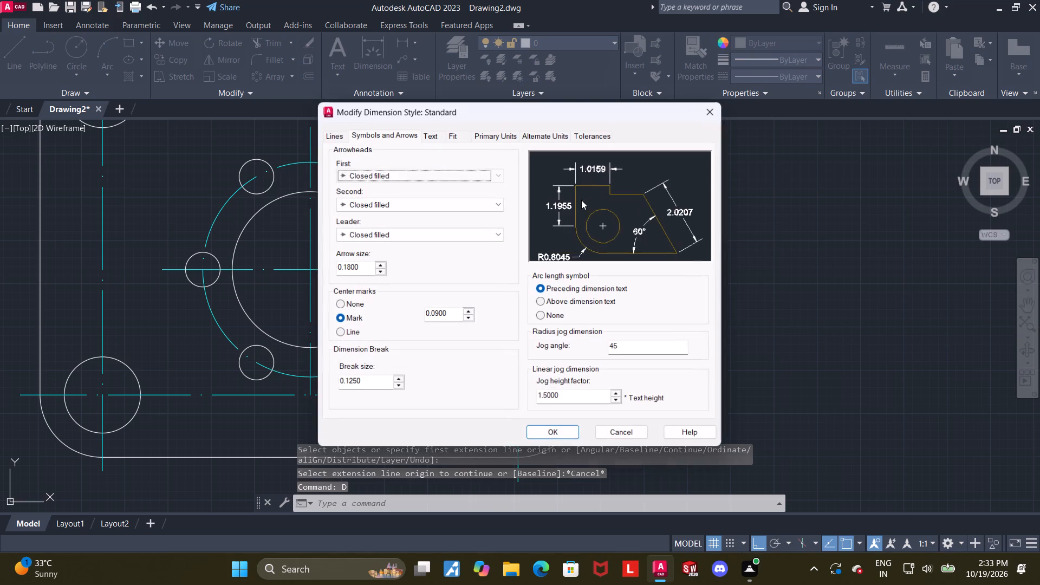
pyautogui.click(487, 134)
pyautogui.click(483, 179)
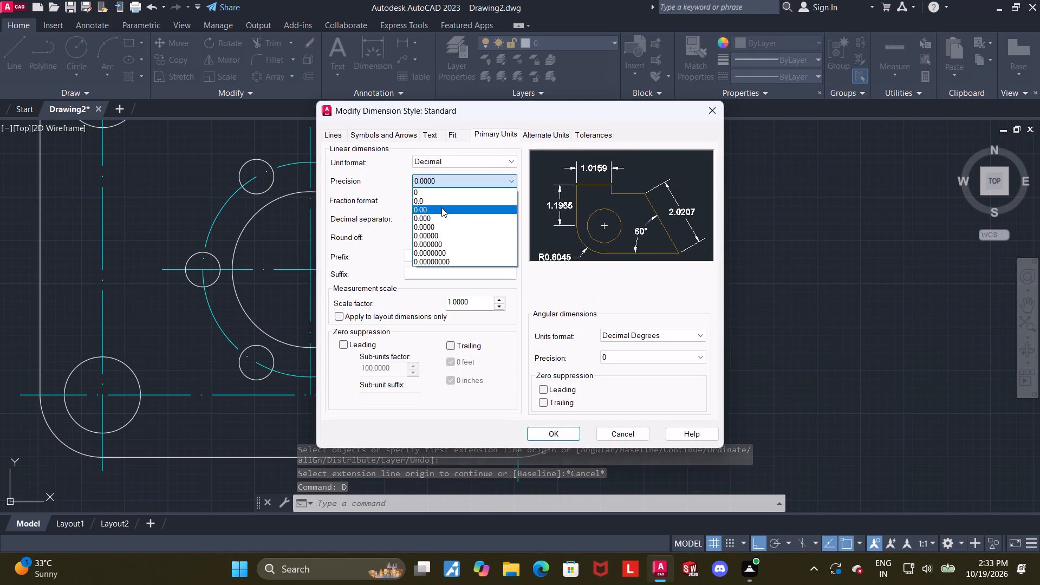
pyautogui.click(439, 199)
# Set the Standard dimension style's text height to 4 and arrow size to 3, and apply the style changes.
pyautogui.click(429, 138)
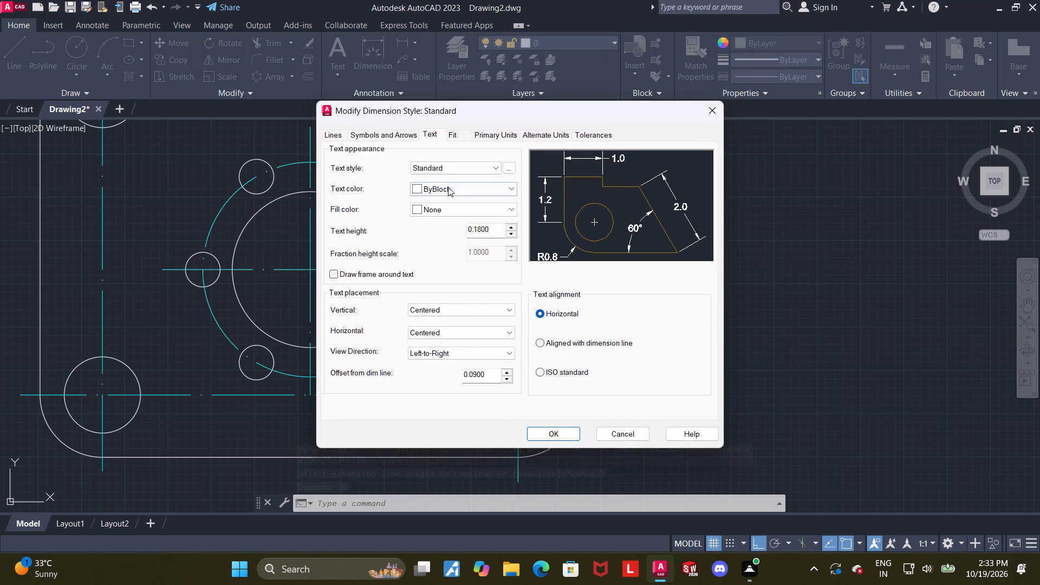
pyautogui.moveTo(493, 231); pyautogui.dragTo(426, 229)
pyautogui.press('4')
pyautogui.press('Return')
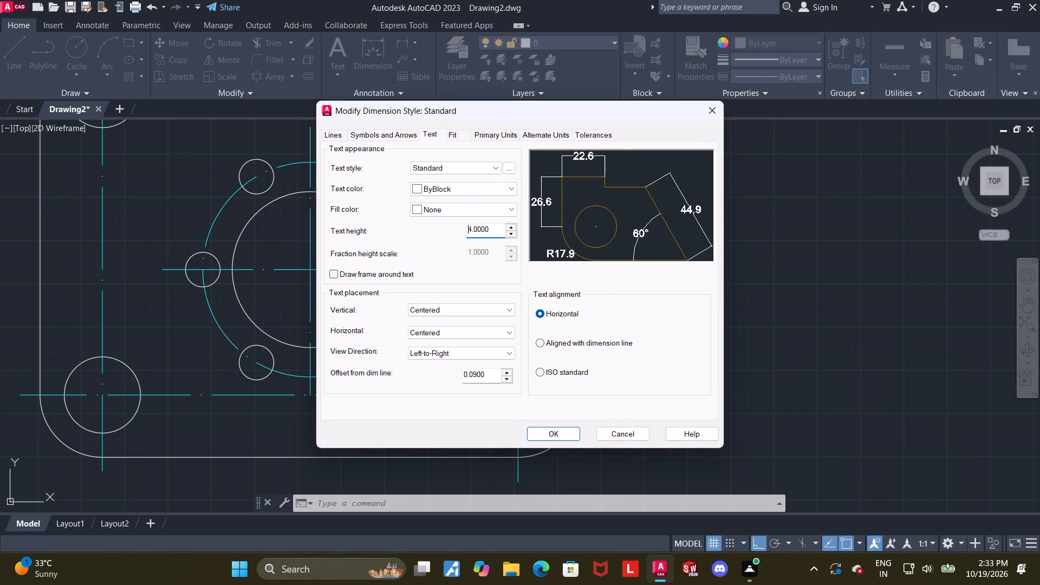
pyautogui.click(399, 134)
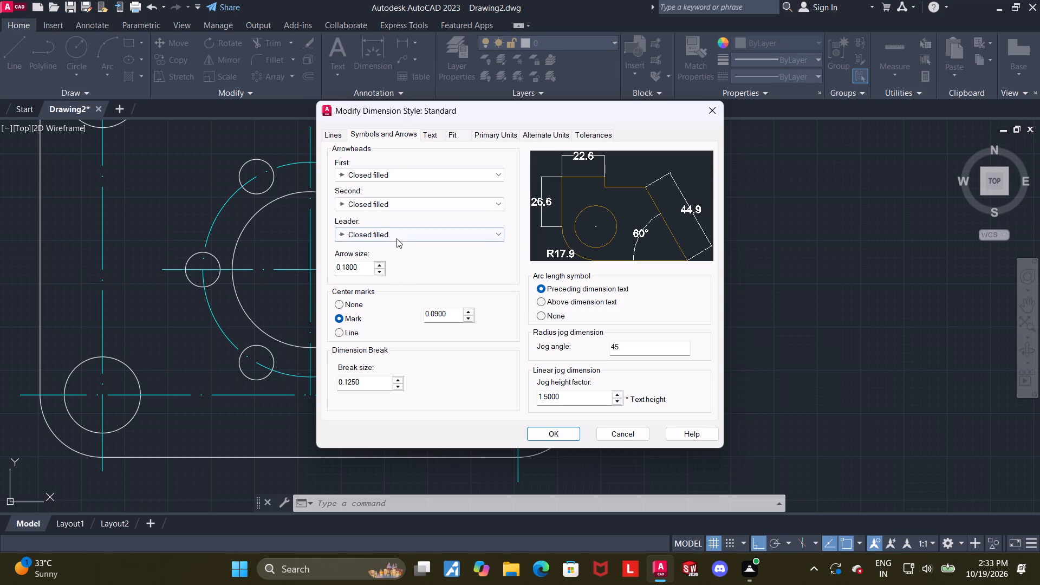
pyautogui.moveTo(364, 265); pyautogui.dragTo(253, 271)
pyautogui.press('3')
pyautogui.press('Return')
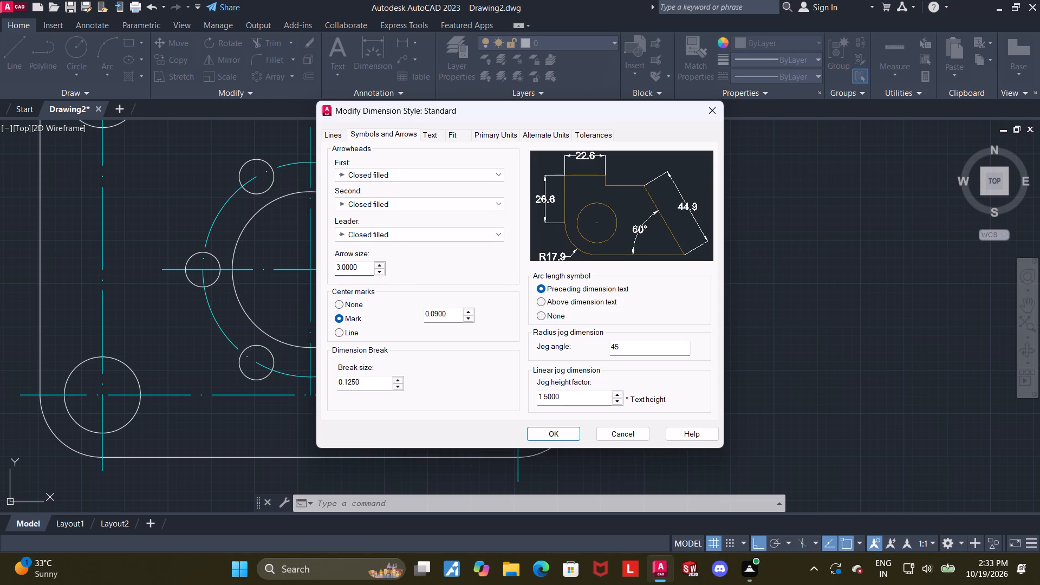
pyautogui.click(566, 439)
pyautogui.click(588, 385)
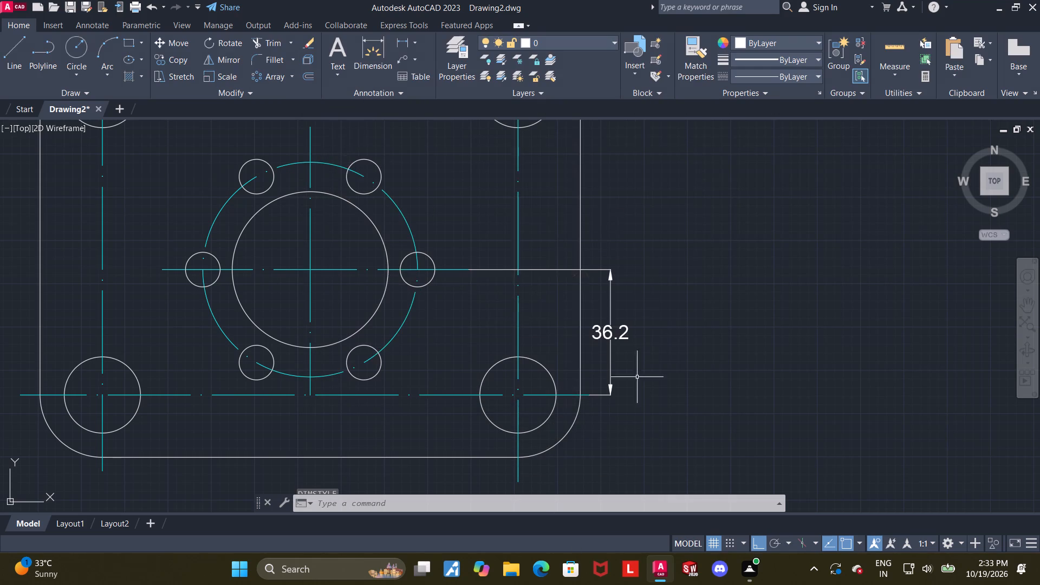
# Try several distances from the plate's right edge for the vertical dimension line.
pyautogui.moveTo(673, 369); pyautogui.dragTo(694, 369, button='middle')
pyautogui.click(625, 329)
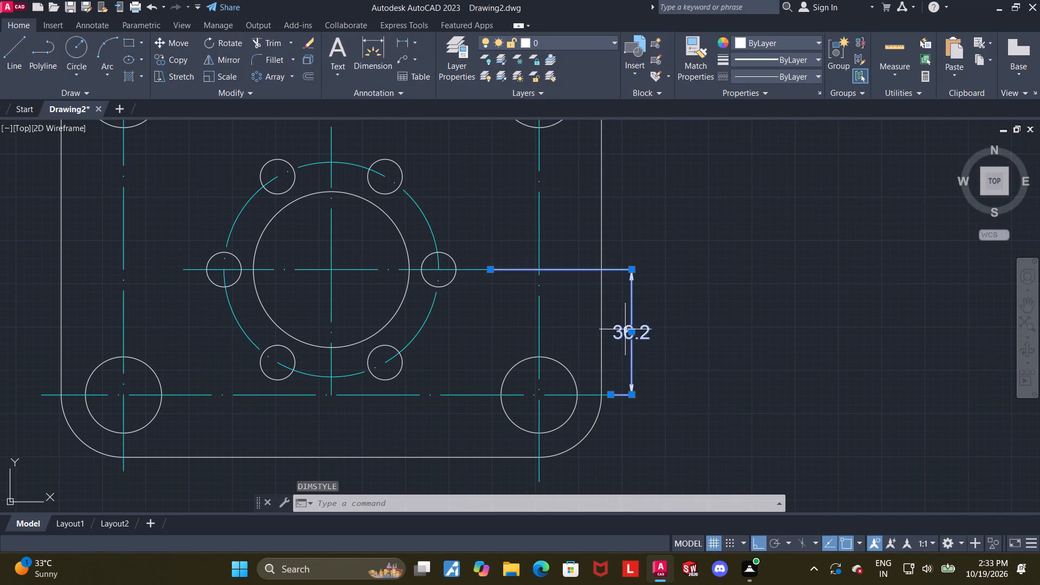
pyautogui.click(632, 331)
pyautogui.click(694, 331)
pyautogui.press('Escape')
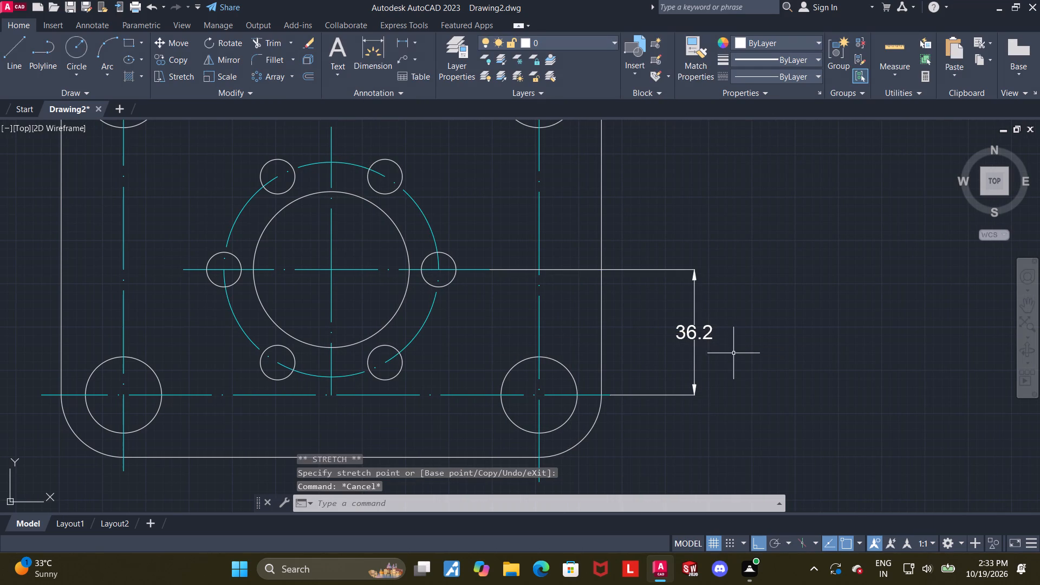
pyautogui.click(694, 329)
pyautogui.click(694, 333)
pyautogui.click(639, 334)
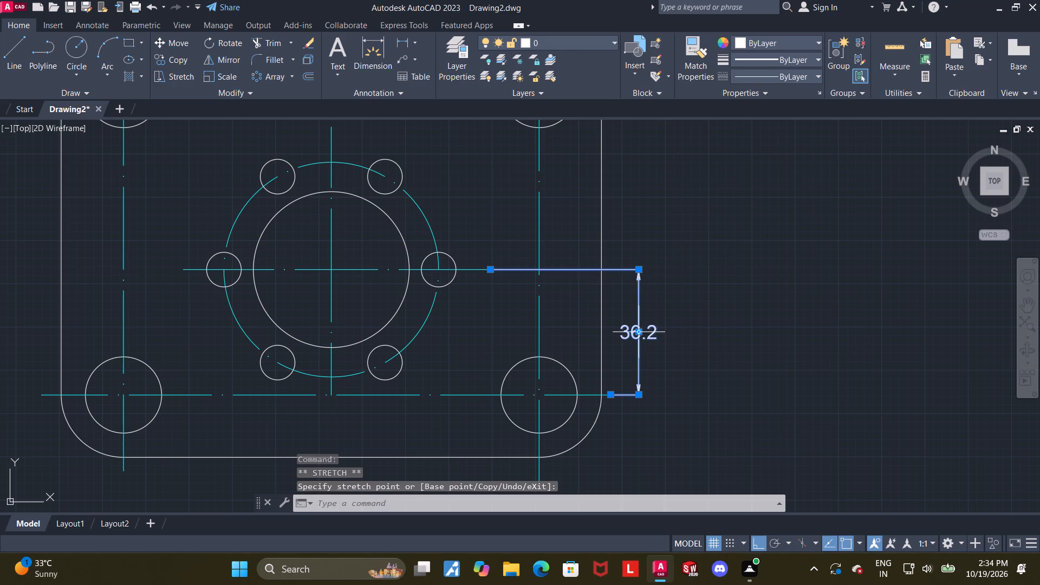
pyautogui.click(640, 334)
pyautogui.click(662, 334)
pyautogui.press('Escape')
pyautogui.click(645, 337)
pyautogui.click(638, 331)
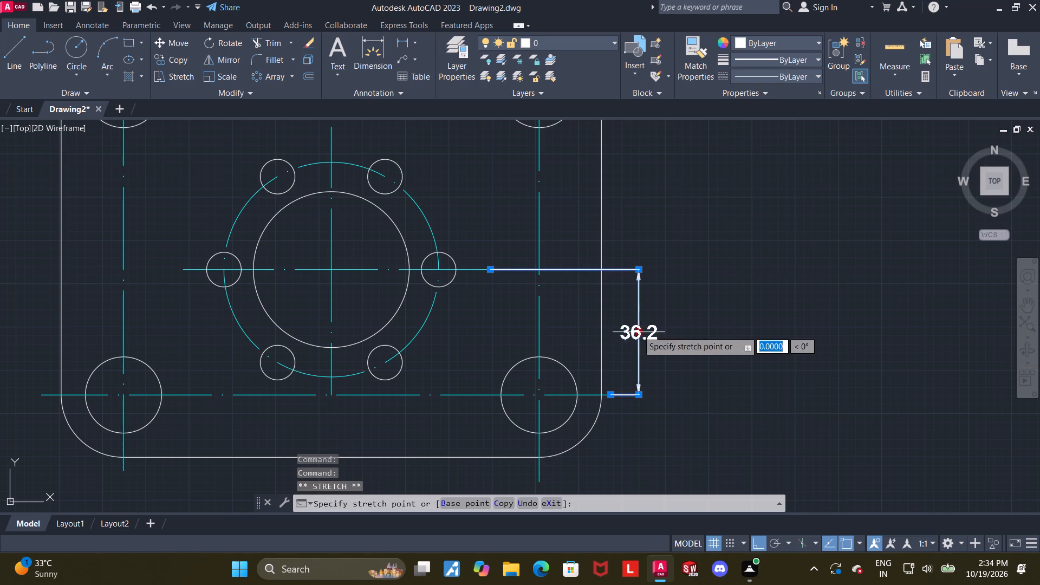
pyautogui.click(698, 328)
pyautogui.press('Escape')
# Position the vertical dimension line clear of the plate's right edge, slightly beyond the ends of the horizontal centrelines.
pyautogui.scroll(-1, 719, 350)
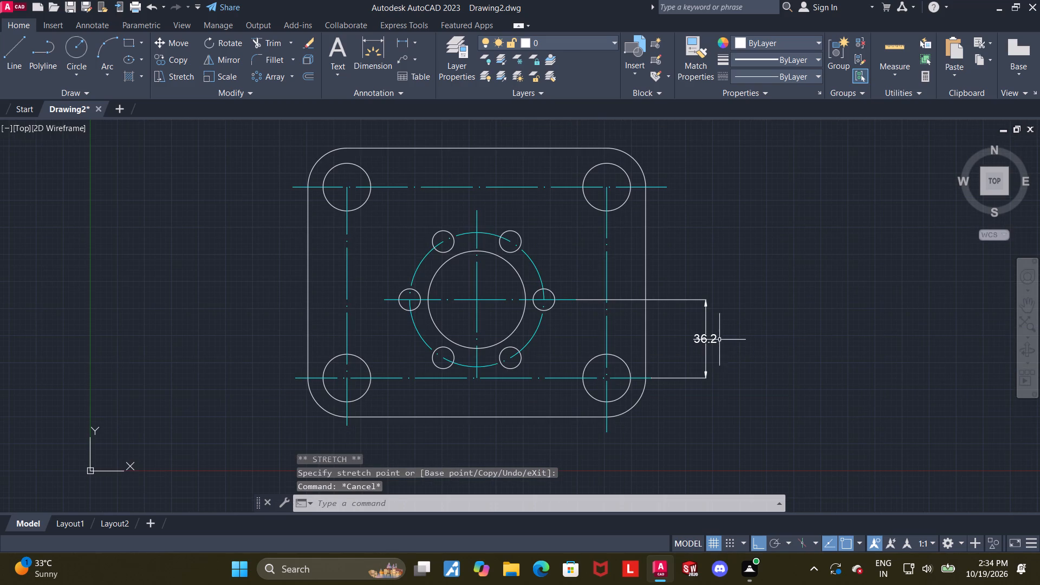
pyautogui.click(707, 335)
pyautogui.click(706, 339)
pyautogui.click(693, 337)
pyautogui.press('Escape')
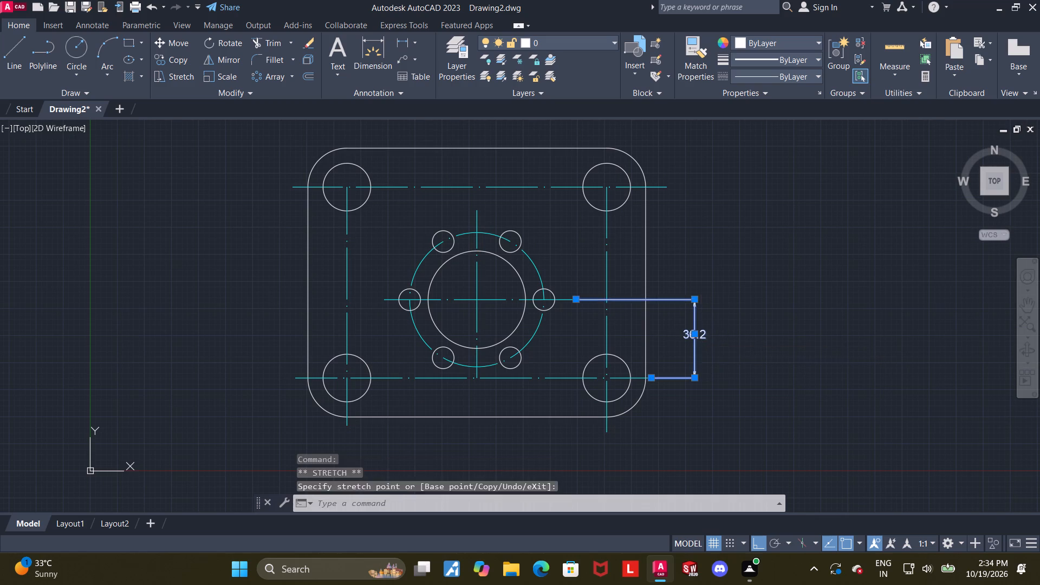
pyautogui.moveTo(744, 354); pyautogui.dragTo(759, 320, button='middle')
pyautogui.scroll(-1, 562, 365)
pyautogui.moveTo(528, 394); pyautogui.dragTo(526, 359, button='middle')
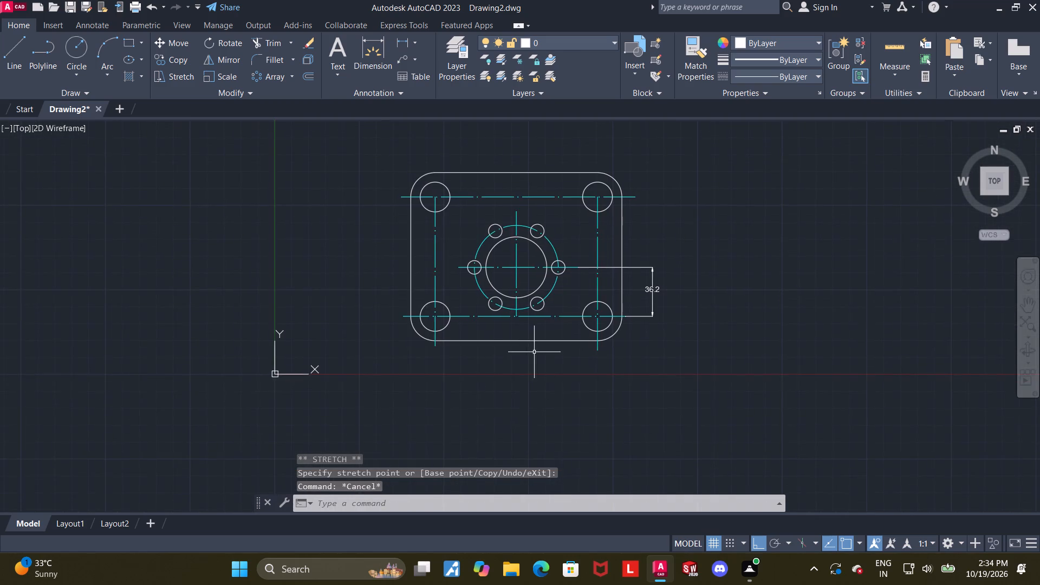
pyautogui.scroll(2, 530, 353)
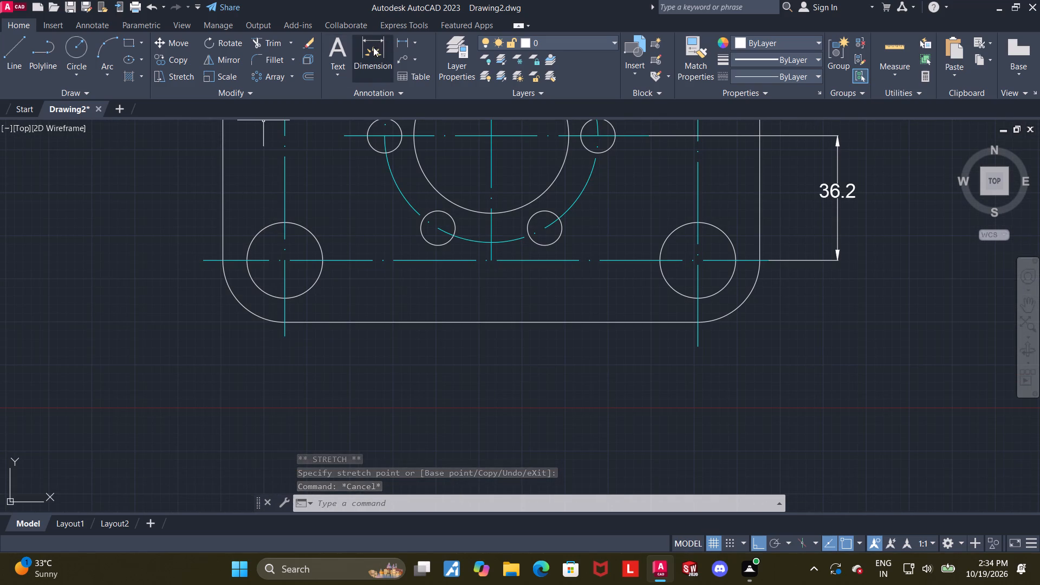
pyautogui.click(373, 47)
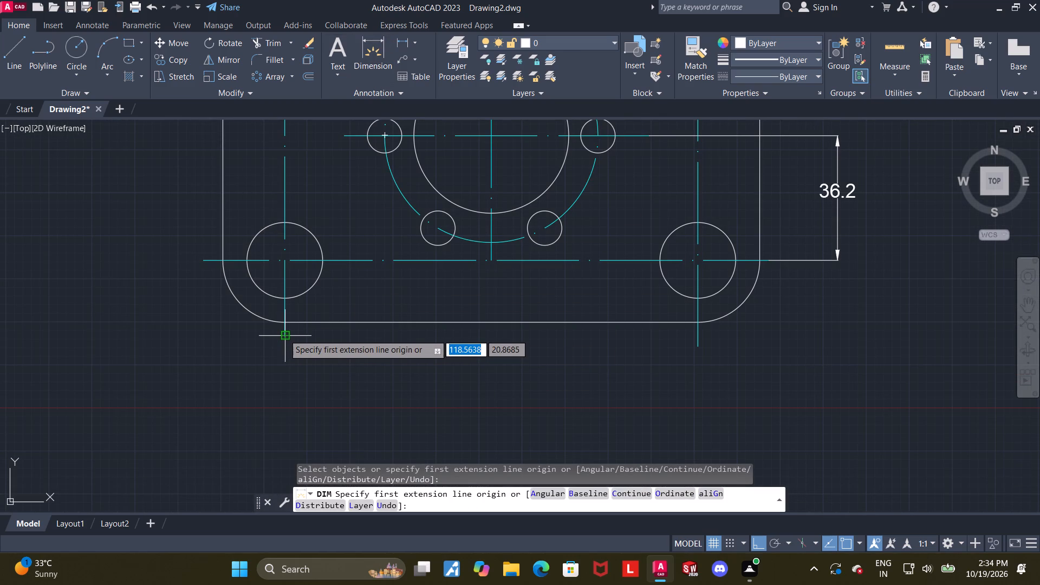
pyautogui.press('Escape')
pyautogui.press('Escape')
# Draw a vertical line about 22.4 long downward from the lower end of the central vertical centreline, past the plate's bottom edge.
pyautogui.click(10, 44)
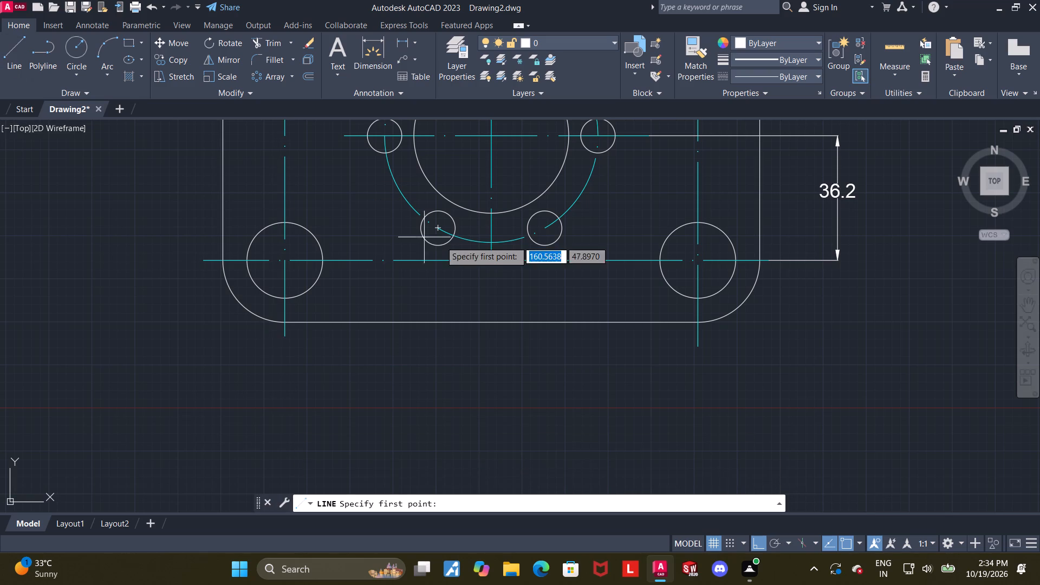
pyautogui.scroll(1, 497, 265)
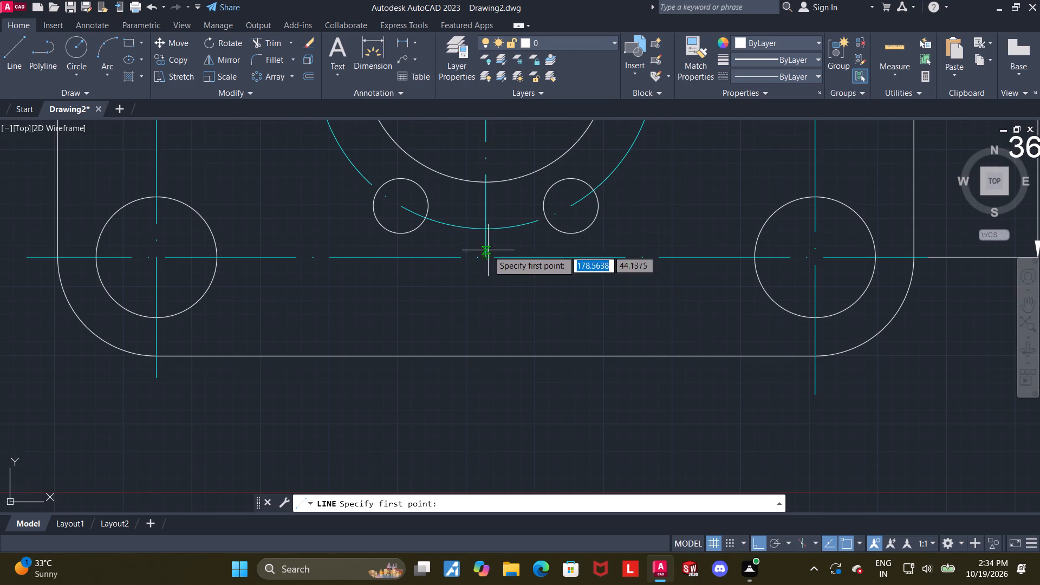
pyautogui.click(486, 256)
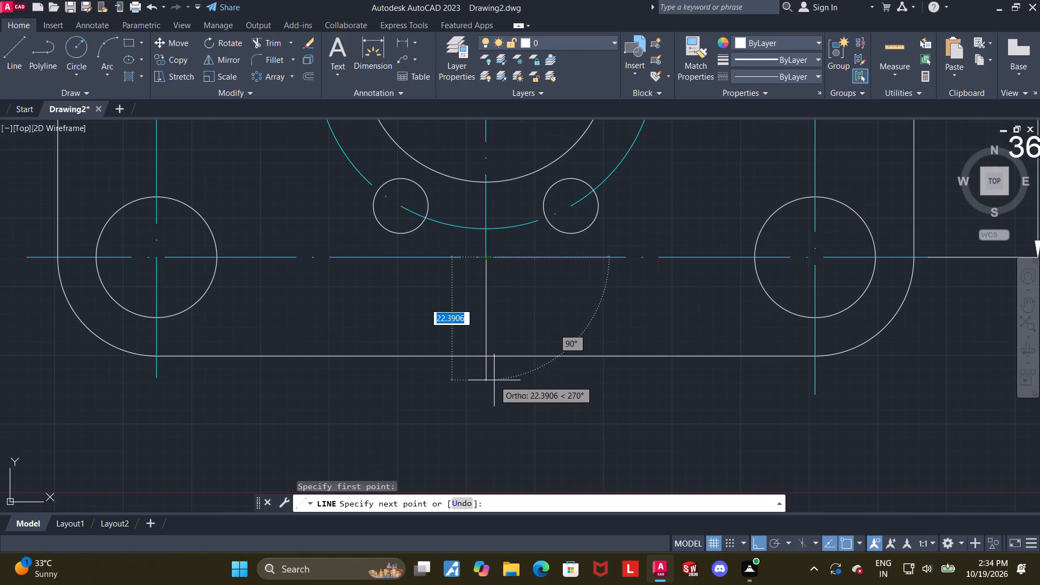
pyautogui.click(494, 380)
pyautogui.press('Escape')
# Assign the ACAD_ISO04W100 linetype to the new line crossing the plate's bottom edge.
pyautogui.scroll(2, 496, 289)
pyautogui.click(466, 282)
pyautogui.scroll(-1, 466, 282)
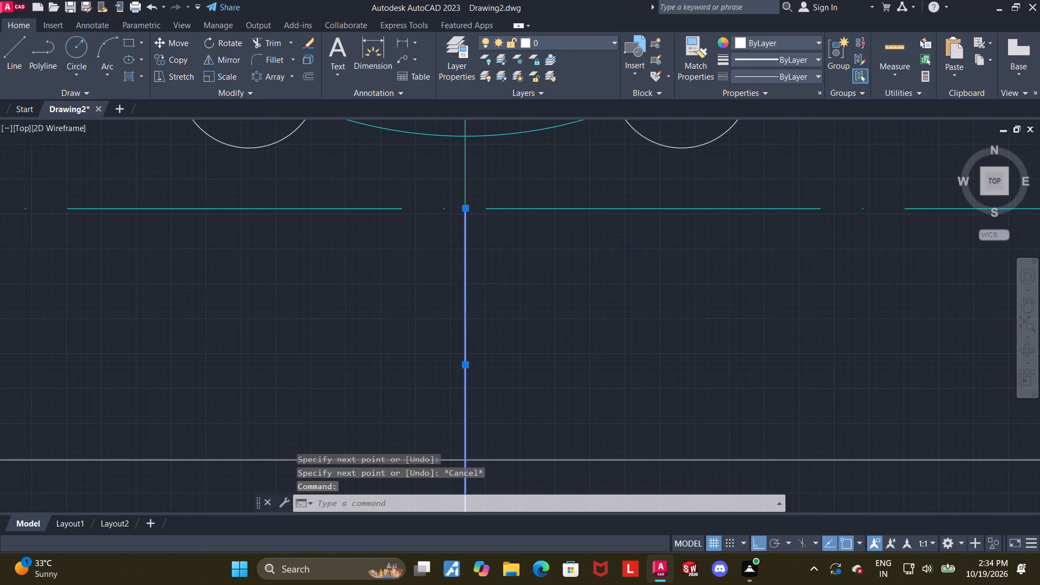
pyautogui.scroll(-1, 466, 282)
pyautogui.click(772, 74)
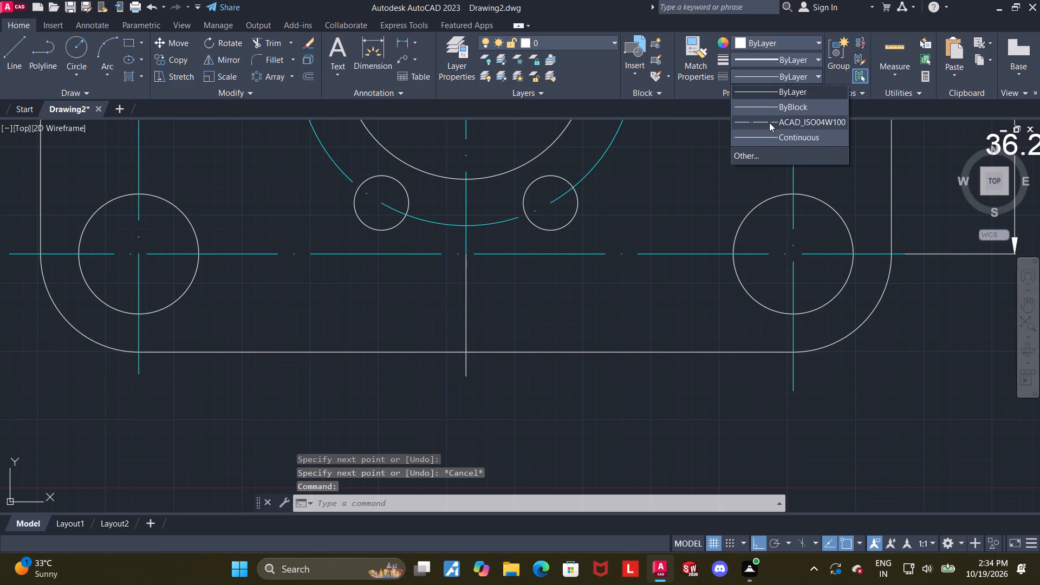
pyautogui.click(769, 122)
pyautogui.press('Escape')
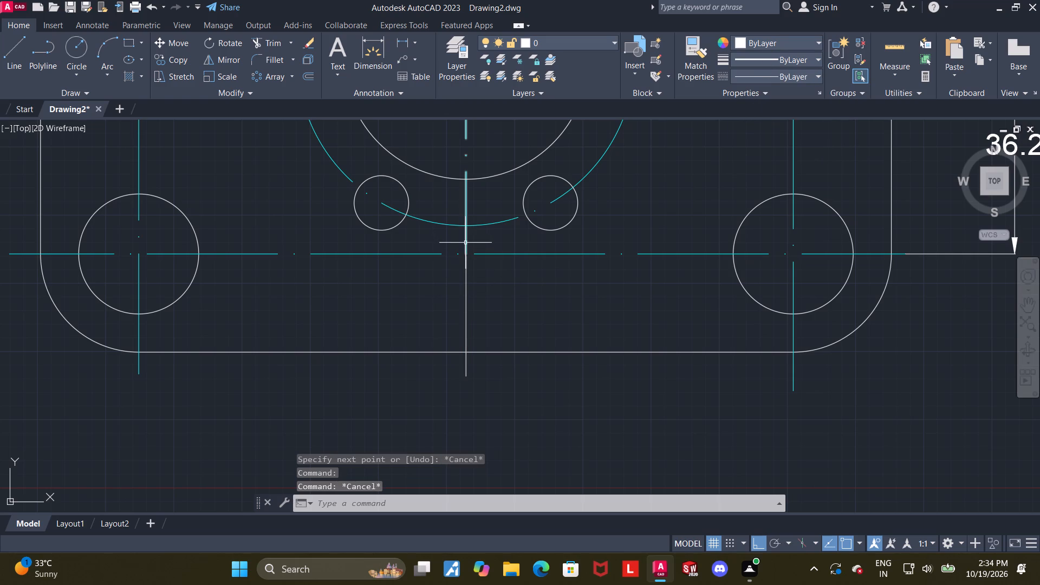
# Join the central vertical centreline and its new lower extension into a single line.
pyautogui.click(465, 243)
pyautogui.click(468, 267)
pyautogui.click(465, 271)
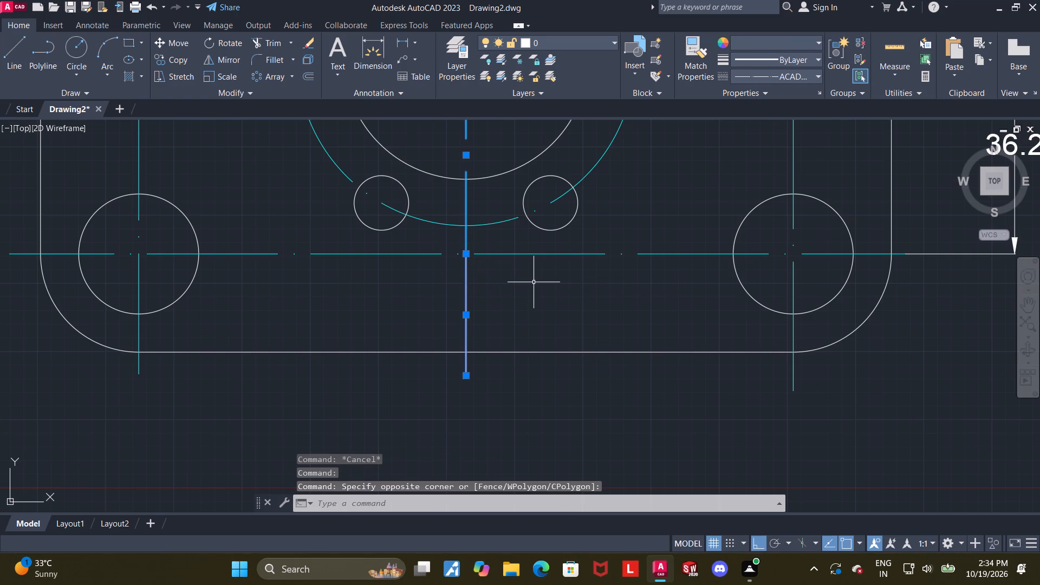
pyautogui.press('j')
pyautogui.press('Return')
pyautogui.press('Escape')
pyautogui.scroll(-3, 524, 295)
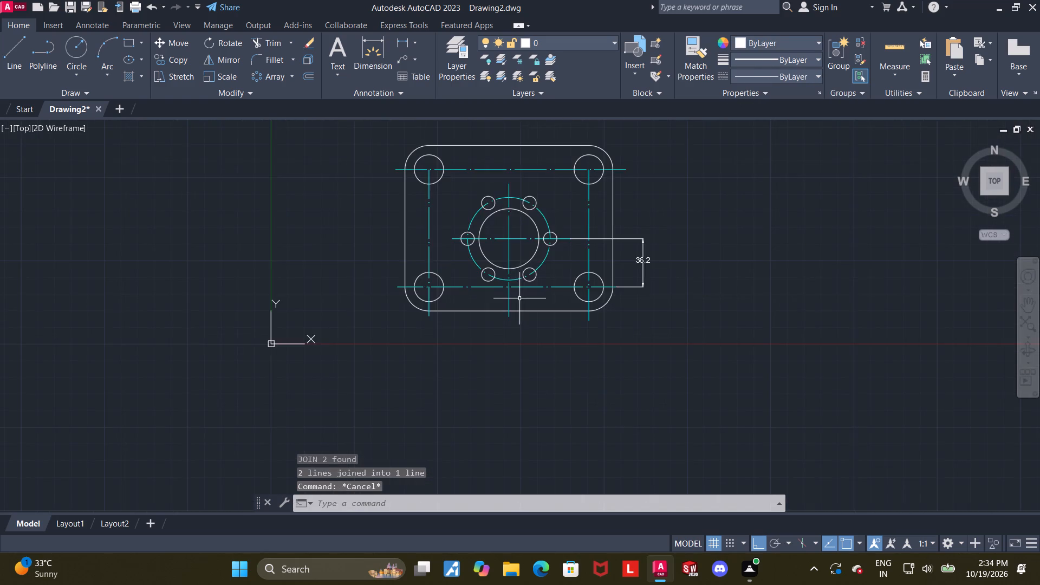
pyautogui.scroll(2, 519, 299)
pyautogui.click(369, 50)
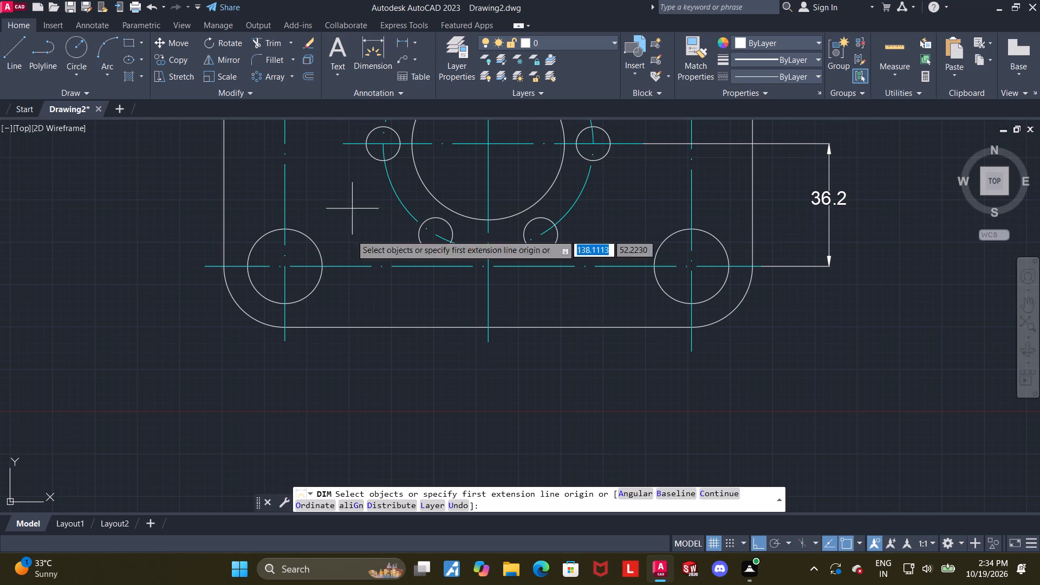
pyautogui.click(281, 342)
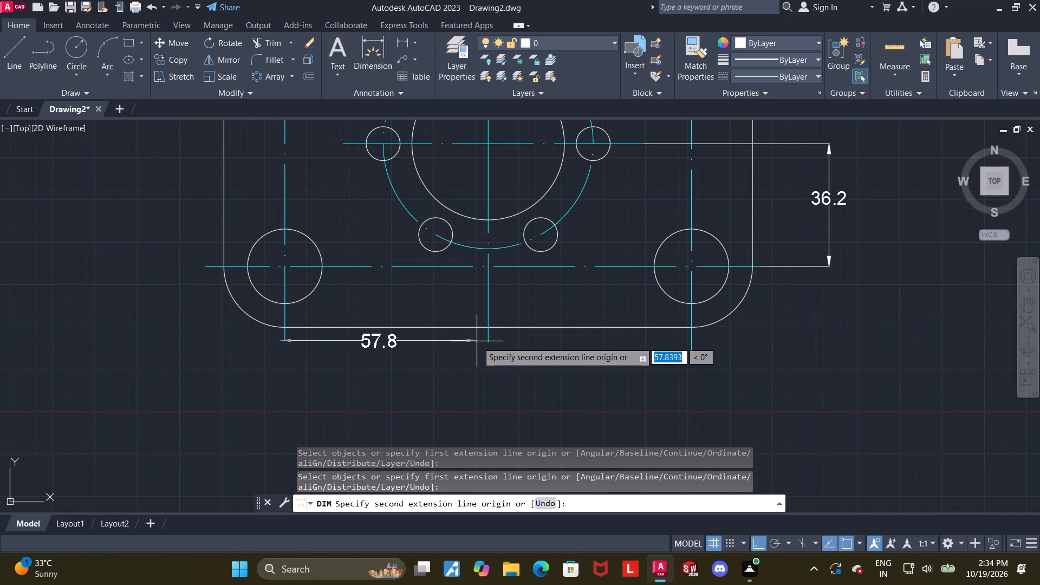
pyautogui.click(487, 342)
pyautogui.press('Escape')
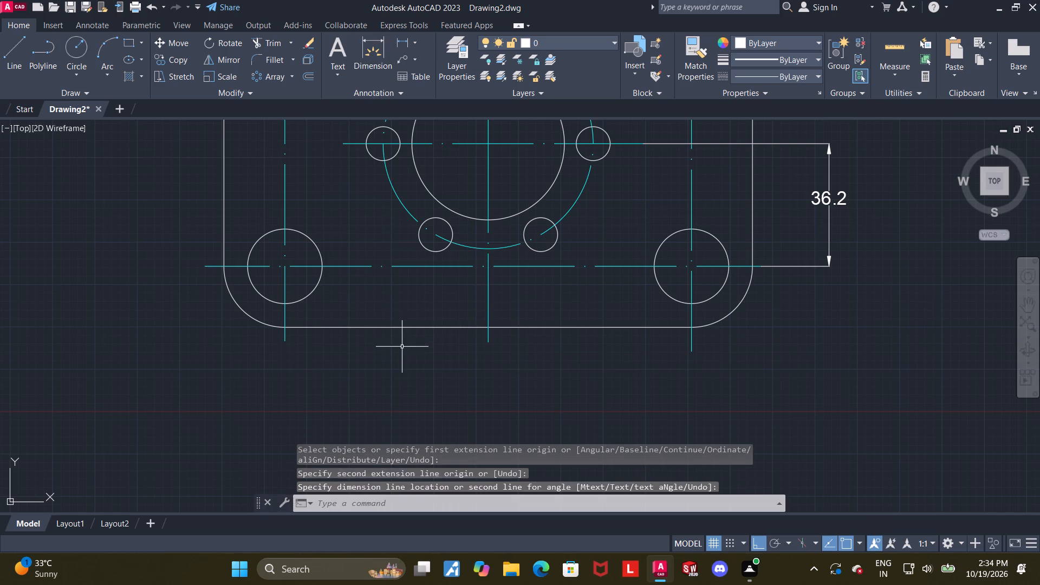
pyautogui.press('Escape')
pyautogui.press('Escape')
# Dimension the horizontal distance between the left holes' centreline and the central vertical centreline, placing it just below the plate.
pyautogui.click(365, 45)
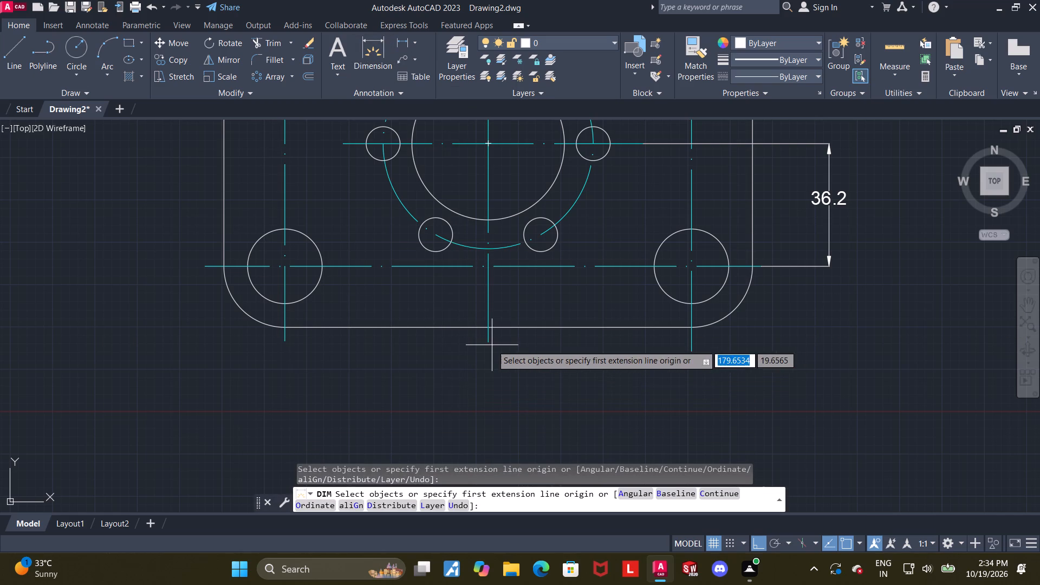
pyautogui.click(488, 343)
pyautogui.click(284, 338)
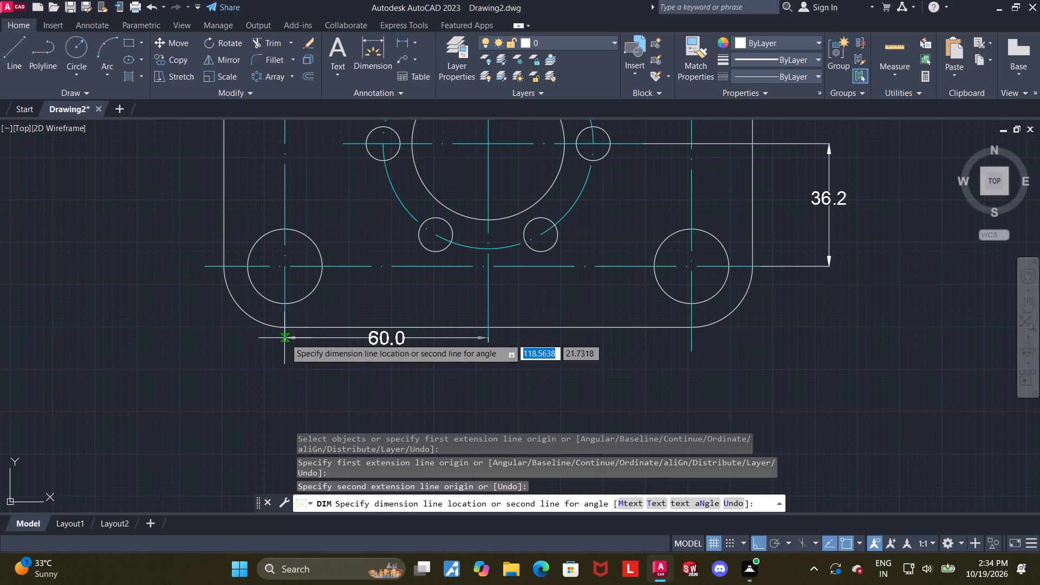
pyautogui.click(299, 360)
pyautogui.press('Escape')
# Move the whole plate drawing with its dimensions diagonally up and away from the origin, based on the central hole's centre, with Ortho off.
pyautogui.scroll(-3, 470, 371)
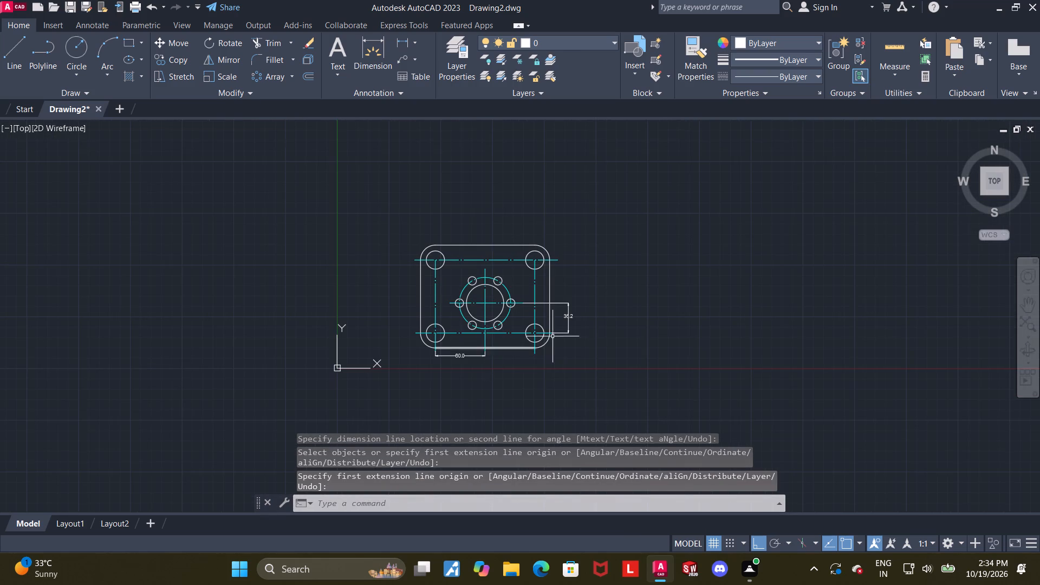
pyautogui.moveTo(545, 367); pyautogui.dragTo(526, 372, button='middle')
pyautogui.scroll(1, 489, 373)
pyautogui.click(675, 144)
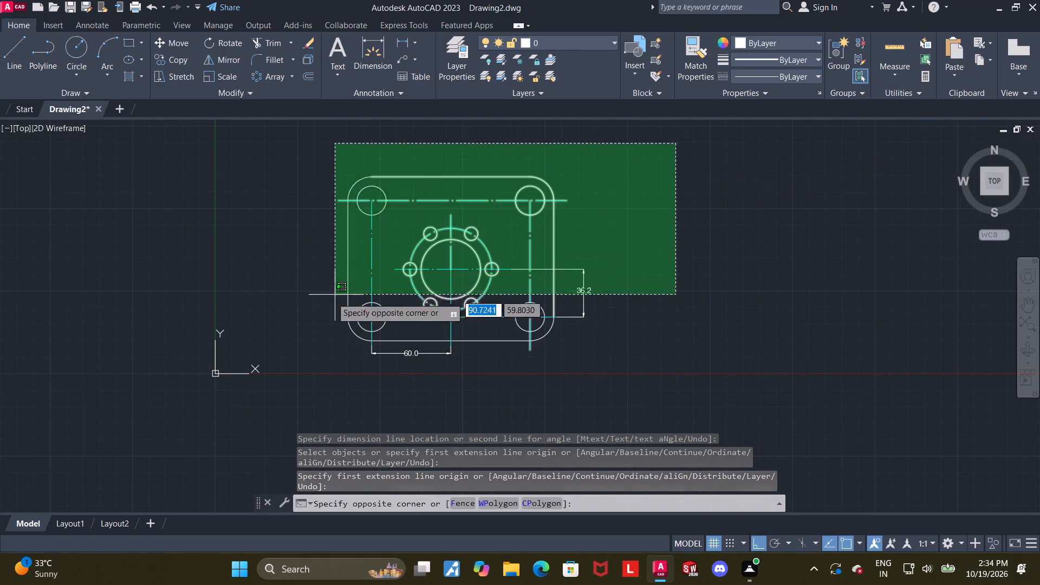
pyautogui.click(304, 376)
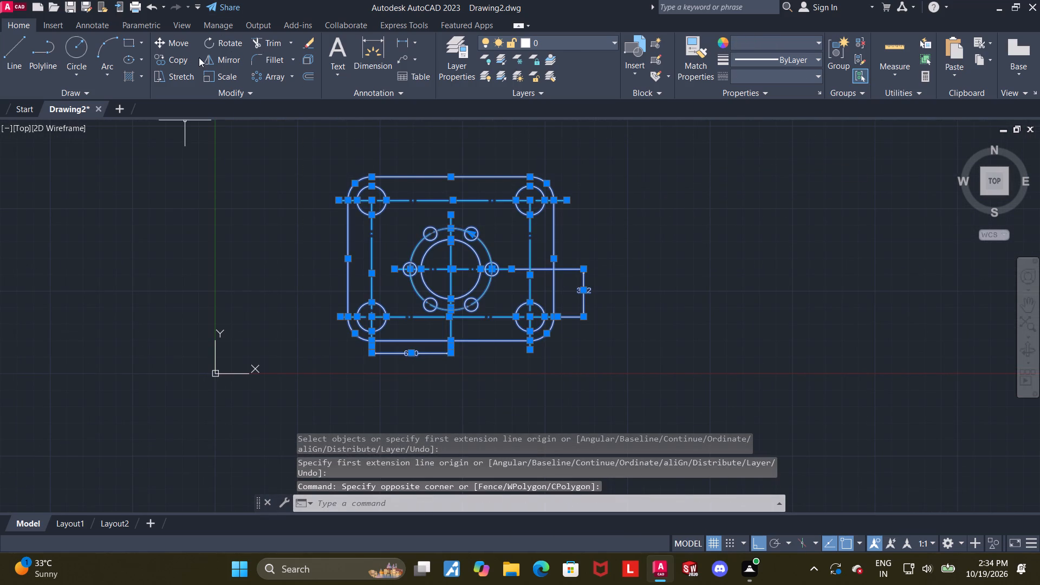
pyautogui.click(177, 44)
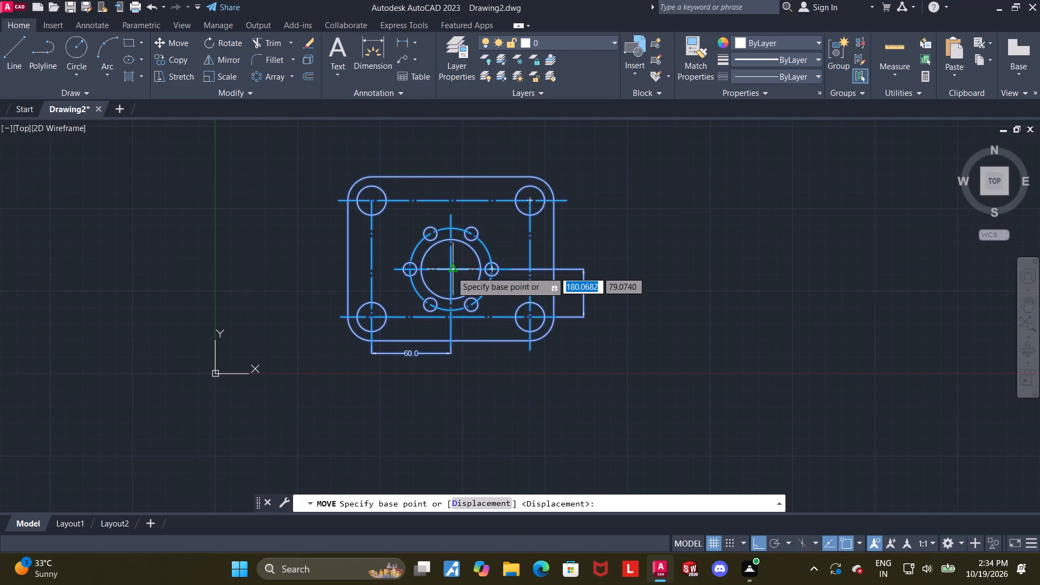
pyautogui.scroll(2, 451, 268)
pyautogui.click(444, 271)
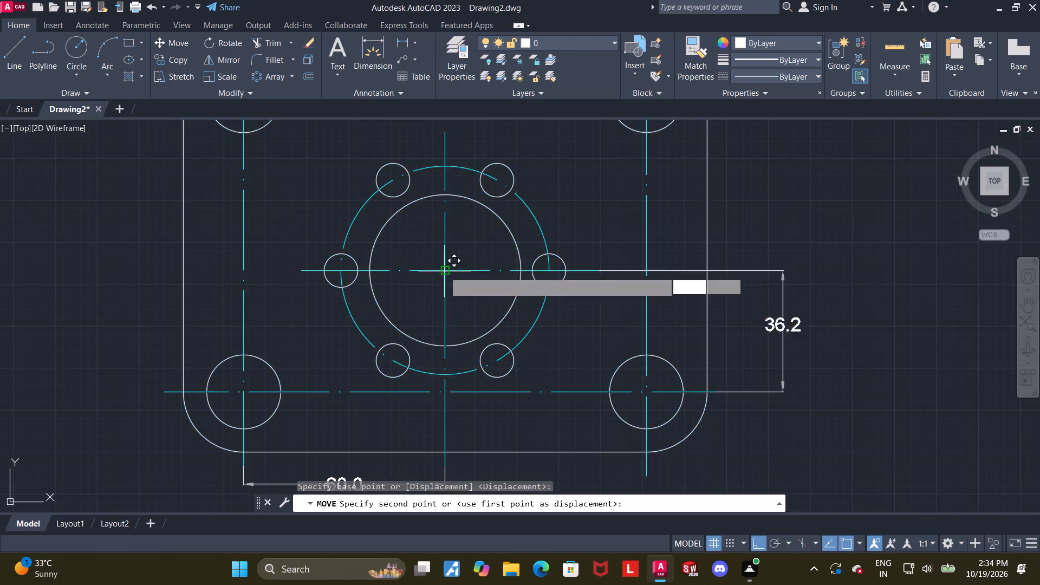
pyautogui.scroll(-2, 444, 271)
pyautogui.press('F8')
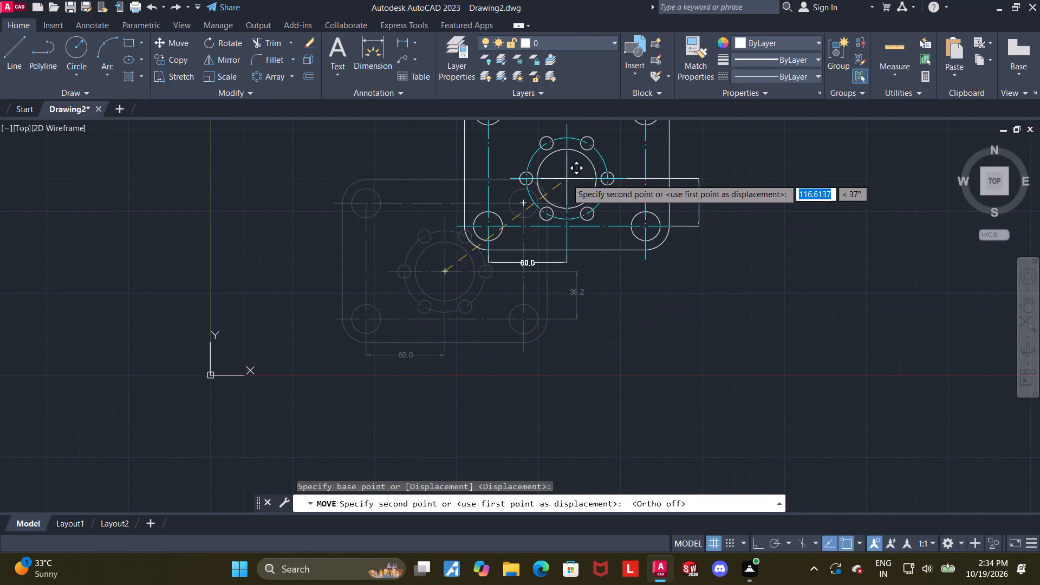
pyautogui.click(573, 172)
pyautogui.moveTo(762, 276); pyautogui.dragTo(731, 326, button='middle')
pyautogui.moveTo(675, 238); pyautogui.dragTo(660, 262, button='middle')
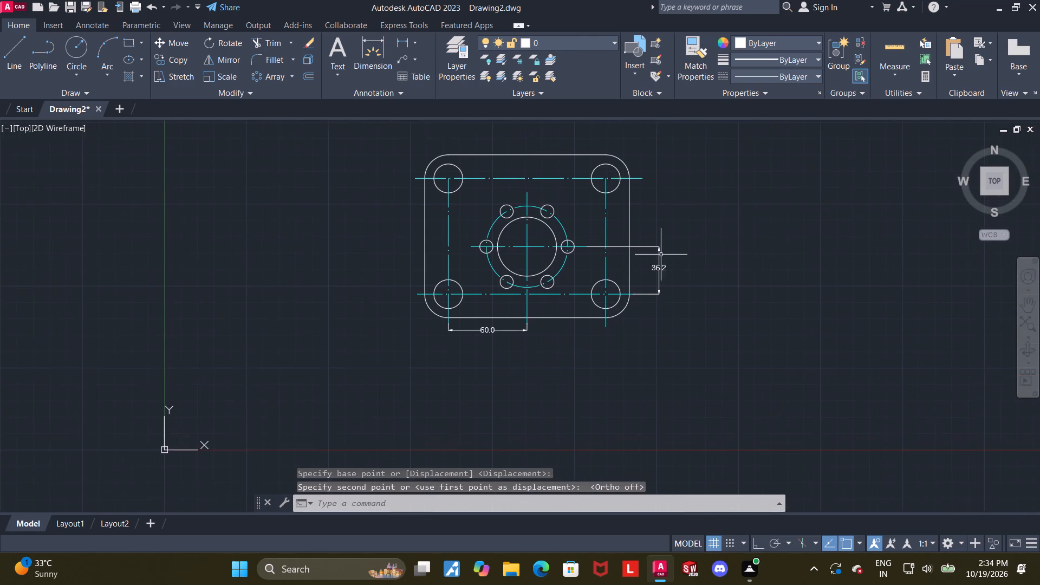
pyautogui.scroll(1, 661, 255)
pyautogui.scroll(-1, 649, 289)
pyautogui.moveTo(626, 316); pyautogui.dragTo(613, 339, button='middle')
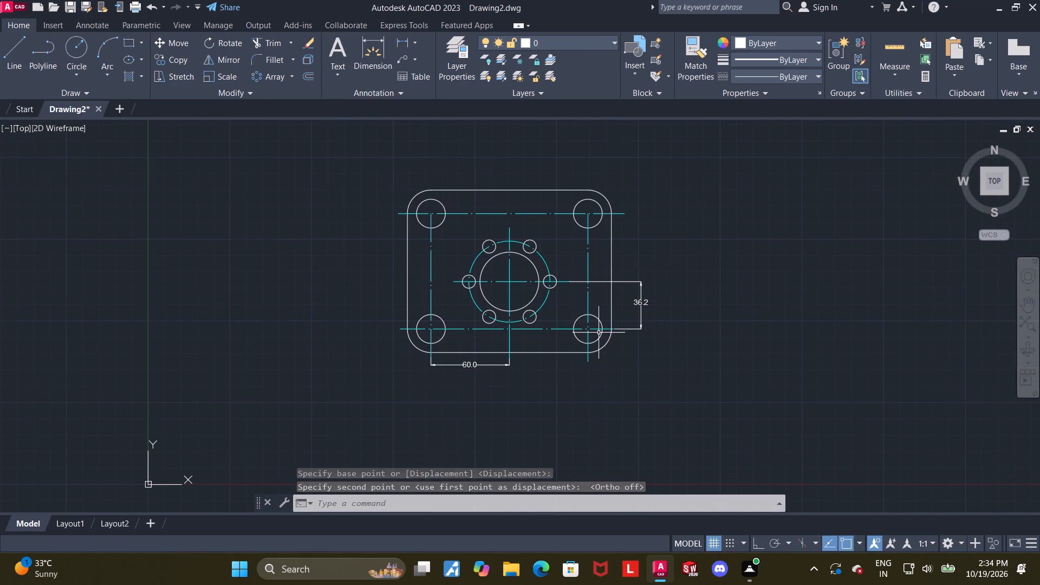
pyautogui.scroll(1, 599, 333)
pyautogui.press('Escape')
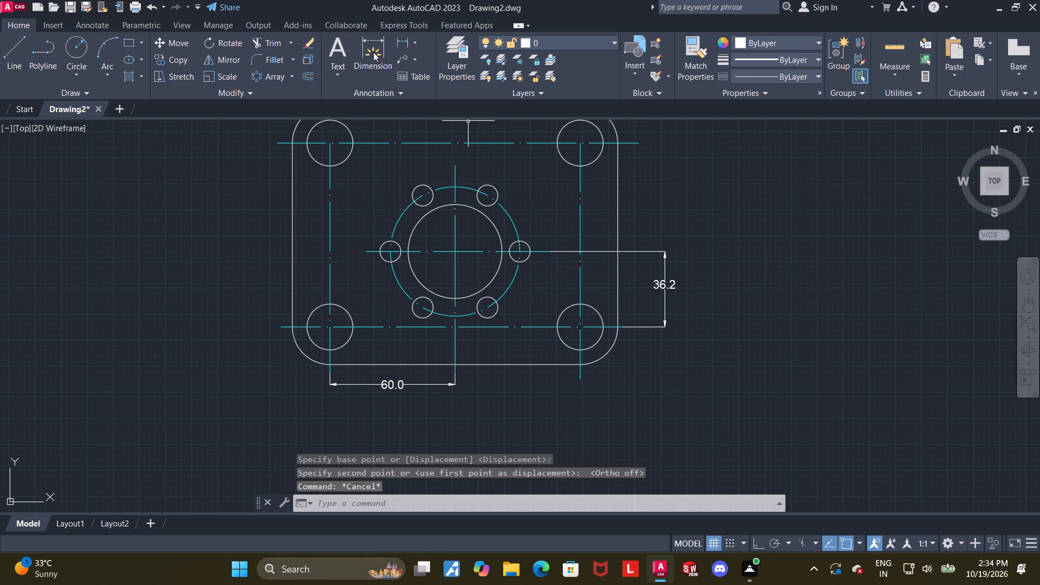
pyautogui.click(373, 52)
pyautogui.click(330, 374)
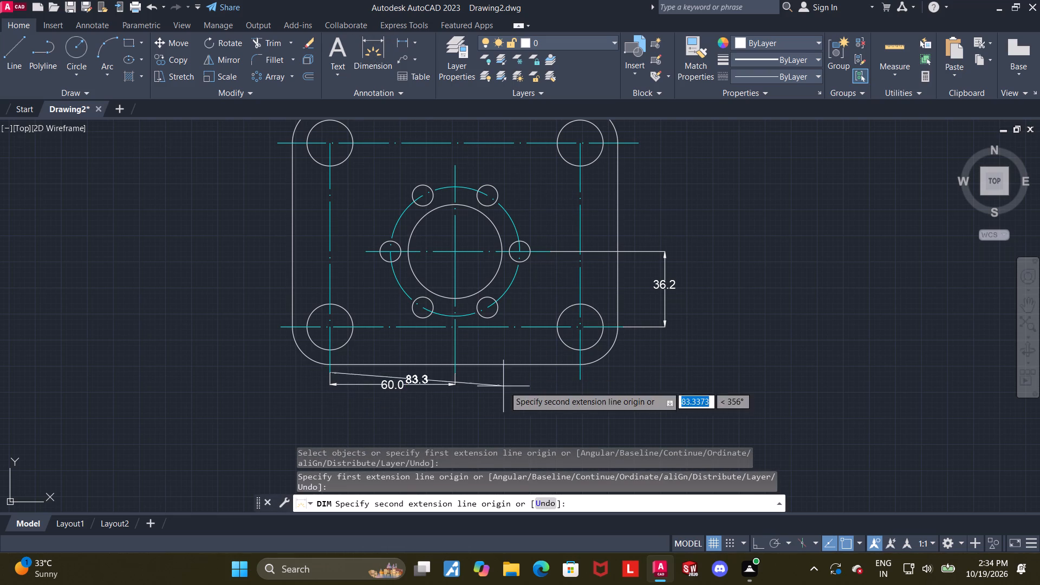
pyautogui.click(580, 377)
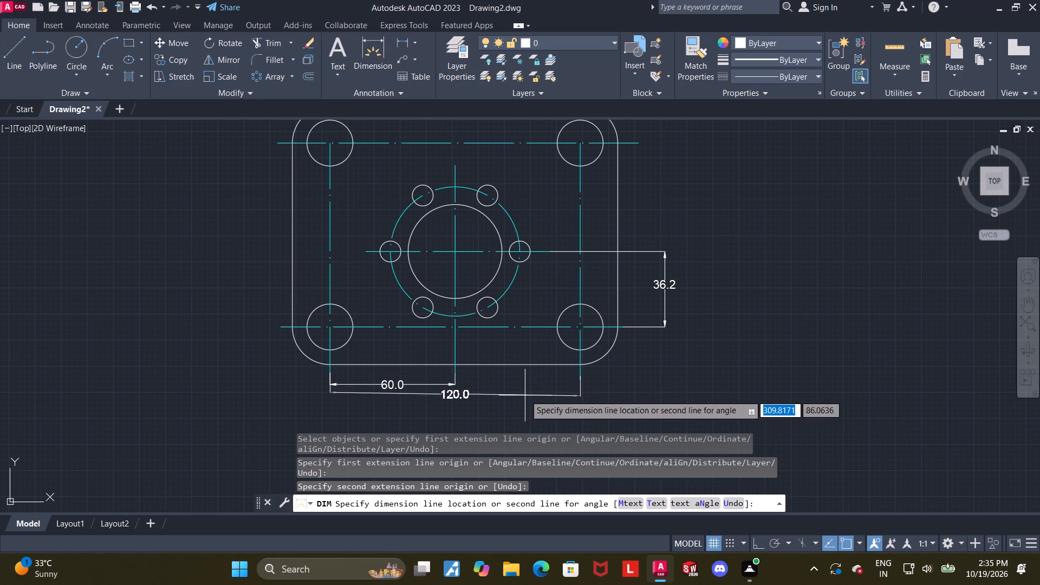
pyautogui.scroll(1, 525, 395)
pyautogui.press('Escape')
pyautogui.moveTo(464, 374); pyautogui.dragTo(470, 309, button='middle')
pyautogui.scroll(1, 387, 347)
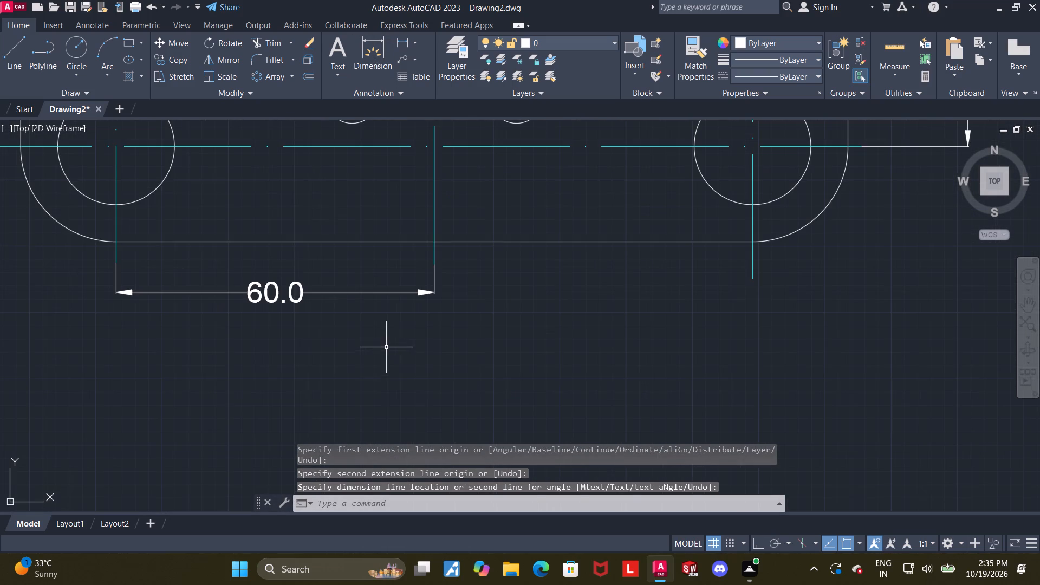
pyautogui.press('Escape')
# Dimension the horizontal distance between the left and right holes' vertical centrelines with Ortho on, placing it below the 60.0 dimension.
pyautogui.click(375, 53)
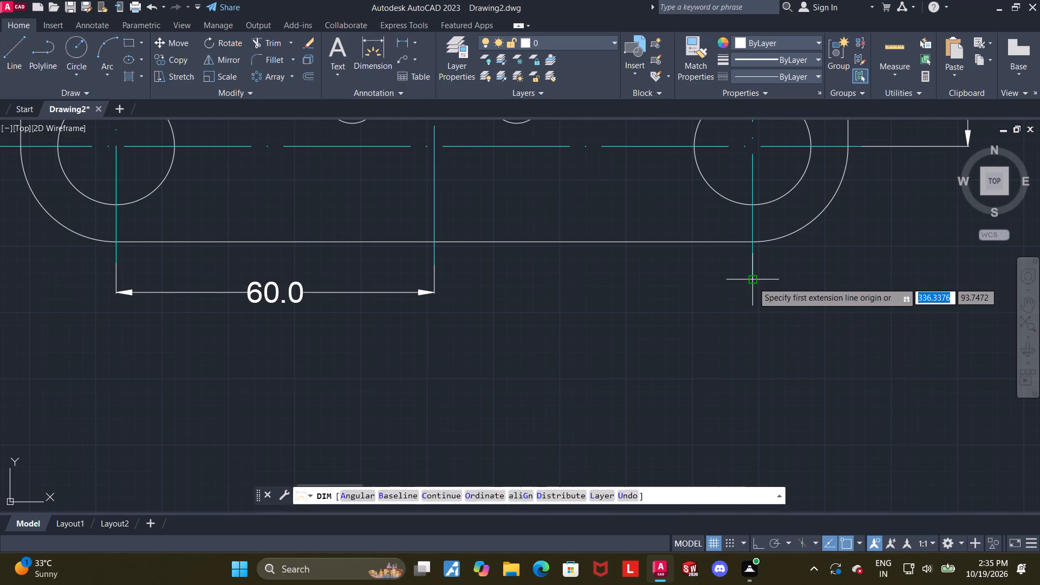
pyautogui.click(751, 279)
pyautogui.click(113, 264)
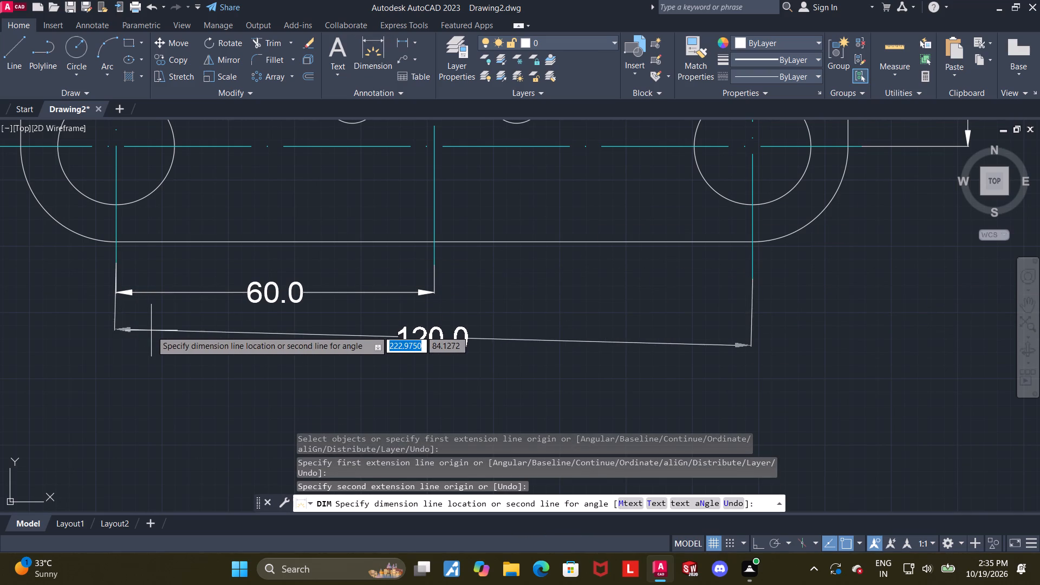
pyautogui.press('F8')
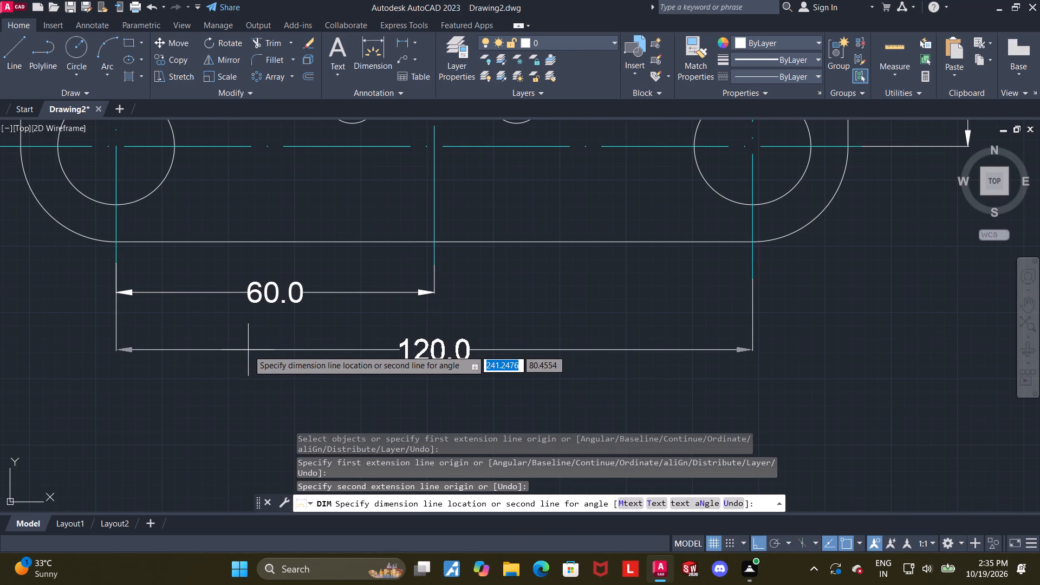
pyautogui.click(248, 342)
pyautogui.press('Escape')
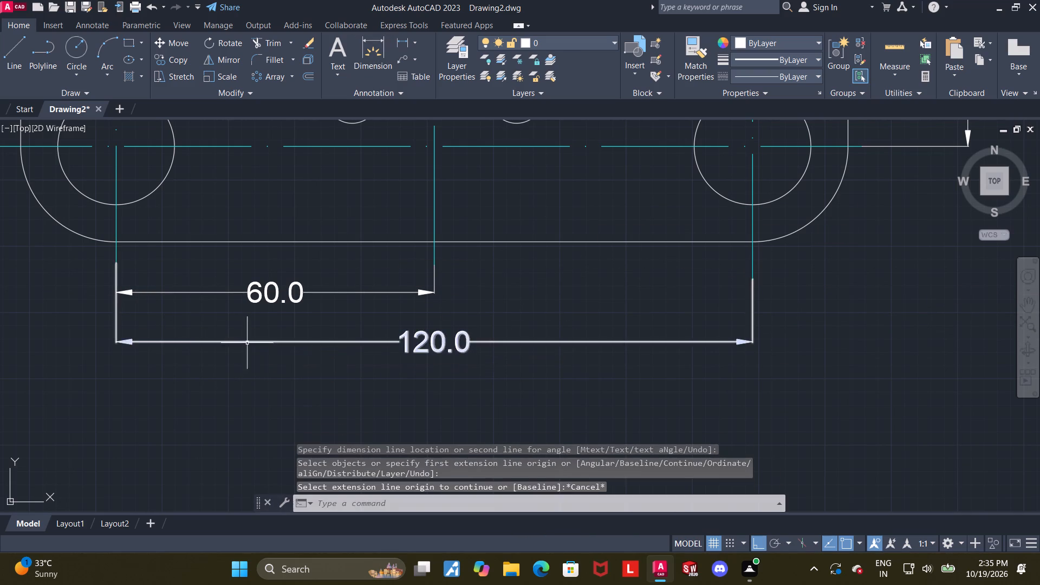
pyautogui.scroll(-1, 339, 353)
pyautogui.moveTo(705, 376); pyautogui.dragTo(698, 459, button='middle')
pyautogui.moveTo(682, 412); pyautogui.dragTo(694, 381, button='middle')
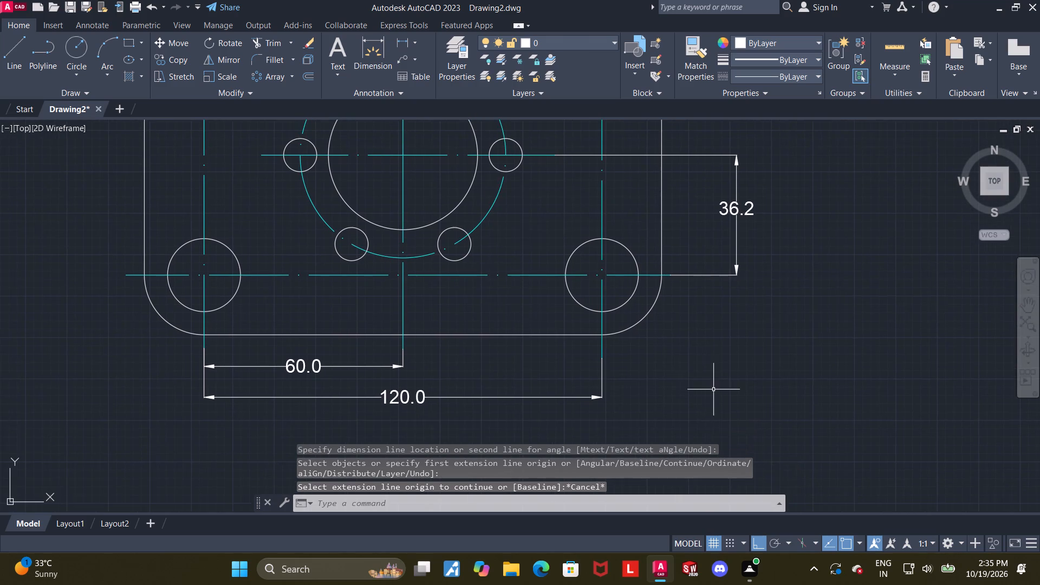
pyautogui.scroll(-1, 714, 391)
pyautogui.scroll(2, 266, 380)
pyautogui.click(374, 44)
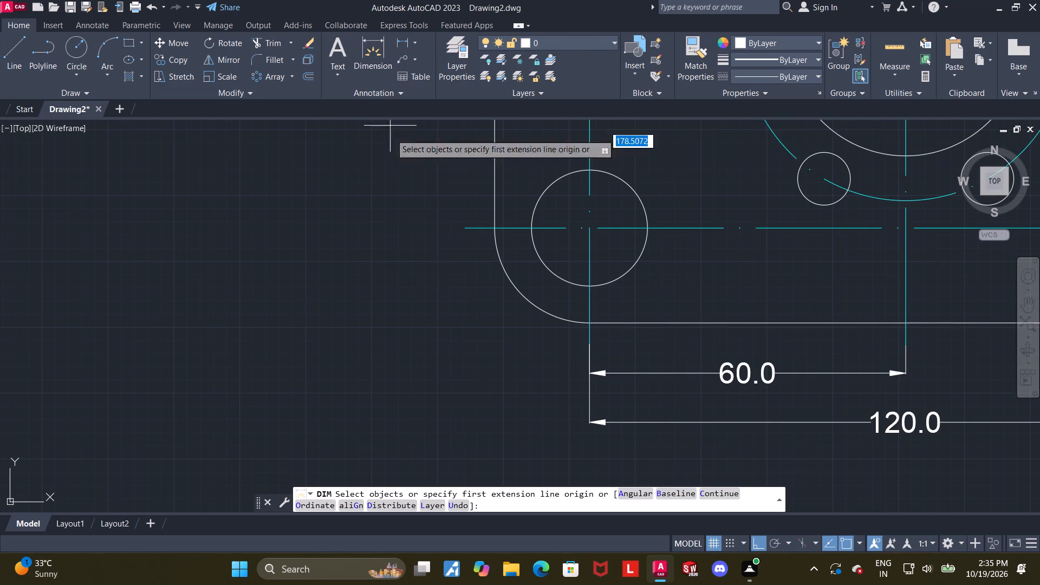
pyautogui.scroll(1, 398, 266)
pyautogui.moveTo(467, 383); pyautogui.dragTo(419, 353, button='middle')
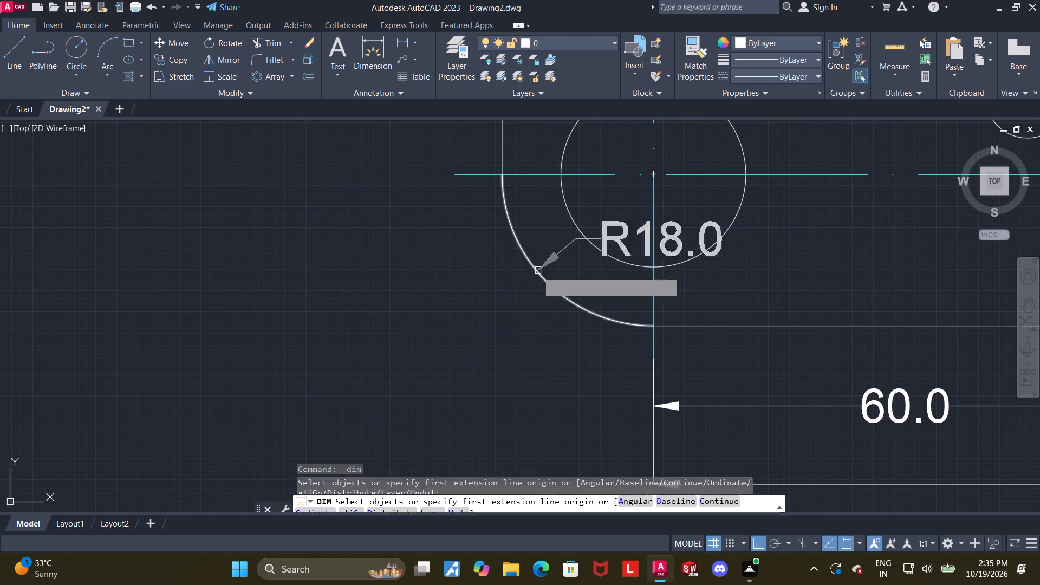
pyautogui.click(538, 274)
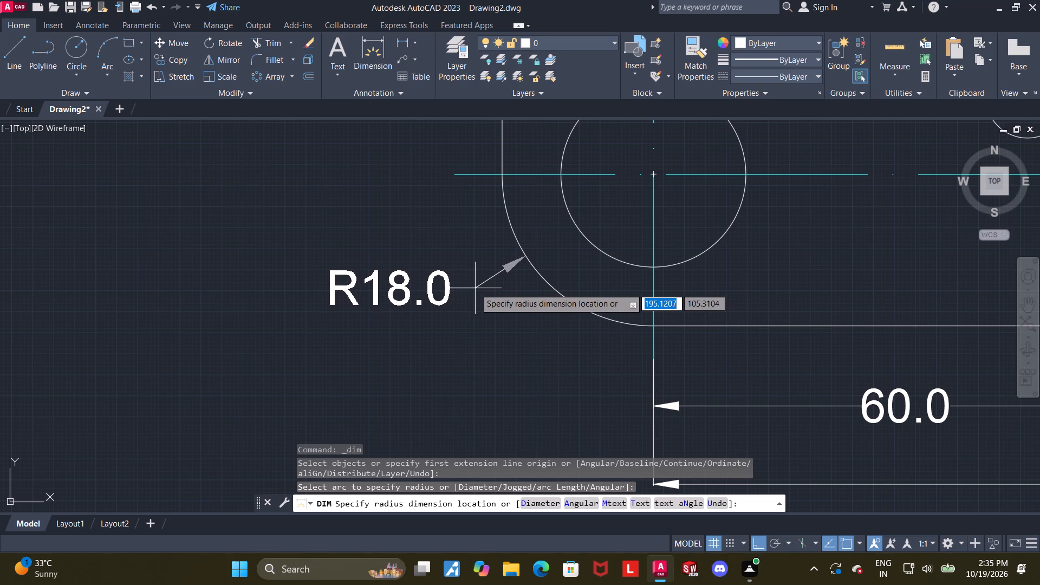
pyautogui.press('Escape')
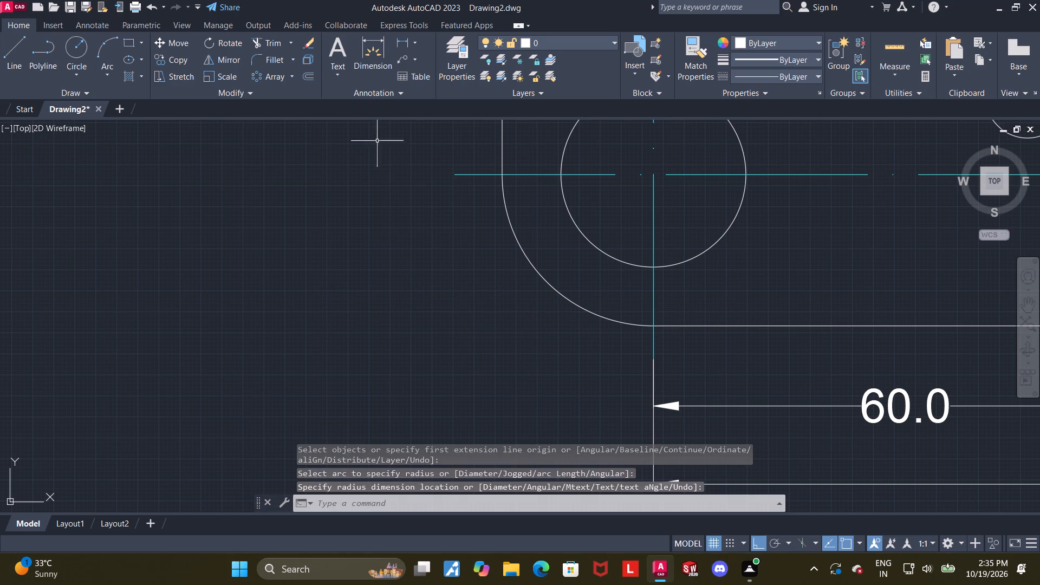
# Dimension the diameter of the plate's lower-left corner hole, placing the text outside the plate's left edge.
pyautogui.click(375, 40)
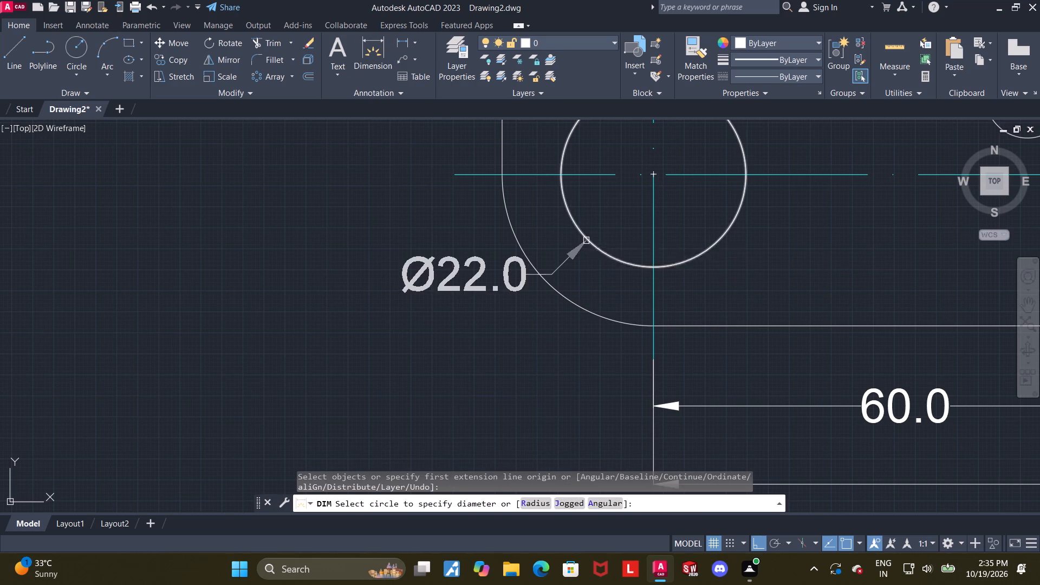
pyautogui.click(586, 240)
pyautogui.click(444, 288)
pyautogui.press('Escape')
# Append " - 6X" to the lower-left corner hole's diameter dimension text.
pyautogui.doubleClick(404, 291)
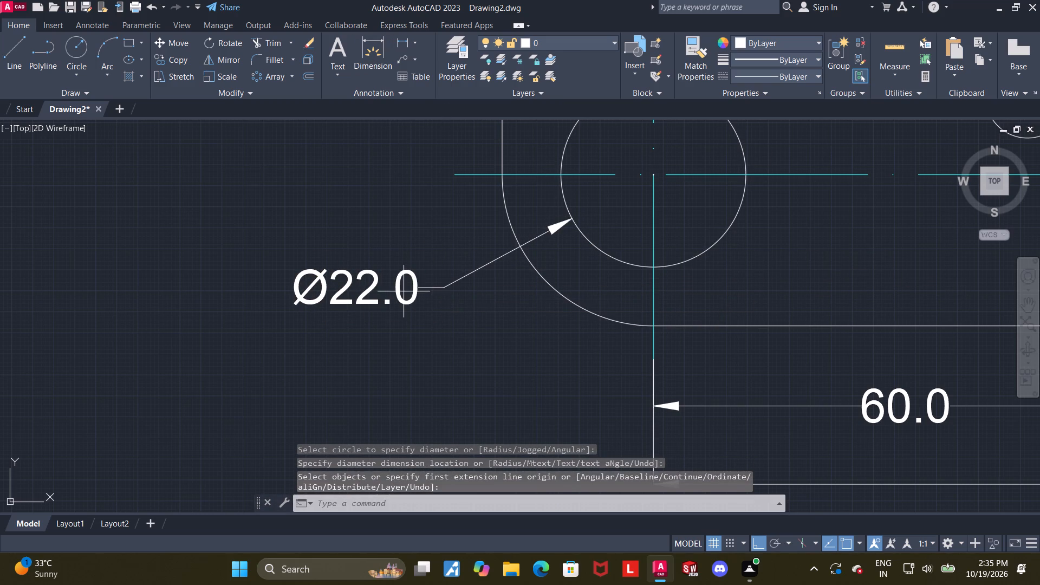
pyautogui.press('Escape')
pyautogui.doubleClick(408, 302)
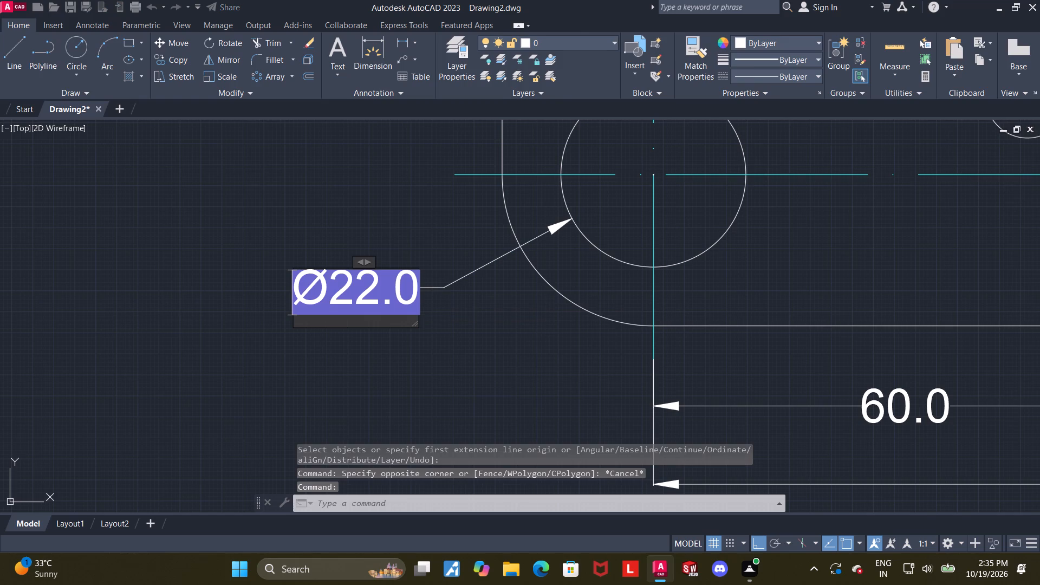
pyautogui.press('Right')
pyautogui.write('-')
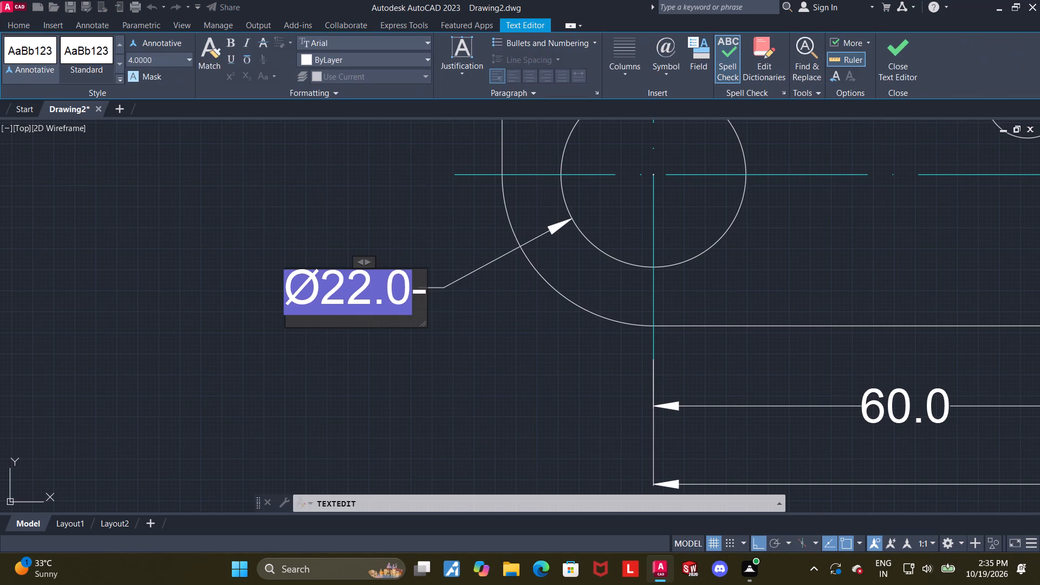
pyautogui.press('space')
pyautogui.press('BackSpace')
pyautogui.press('BackSpace')
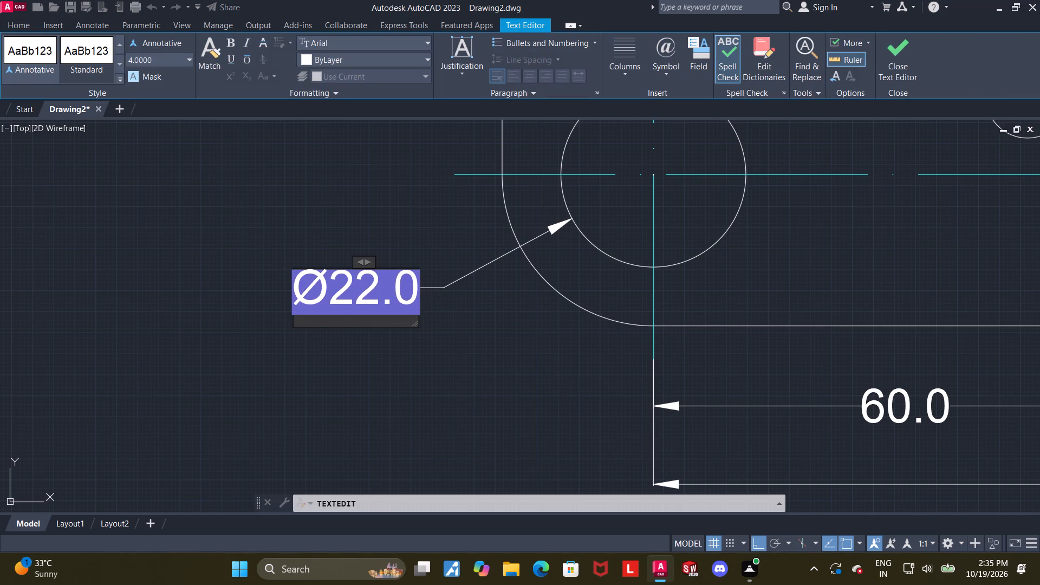
pyautogui.press('space')
pyautogui.write('- 6')
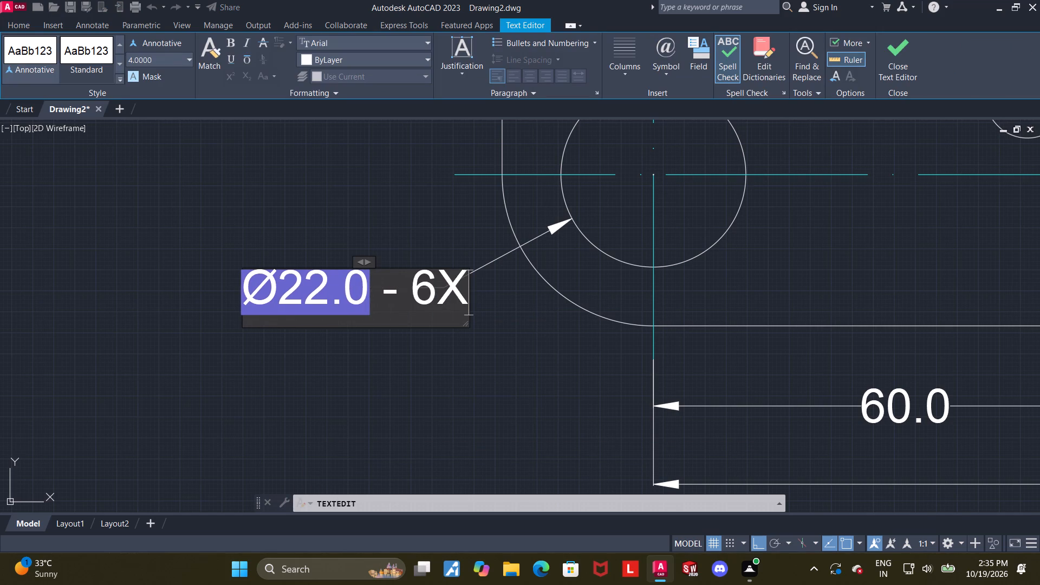
pyautogui.click(898, 50)
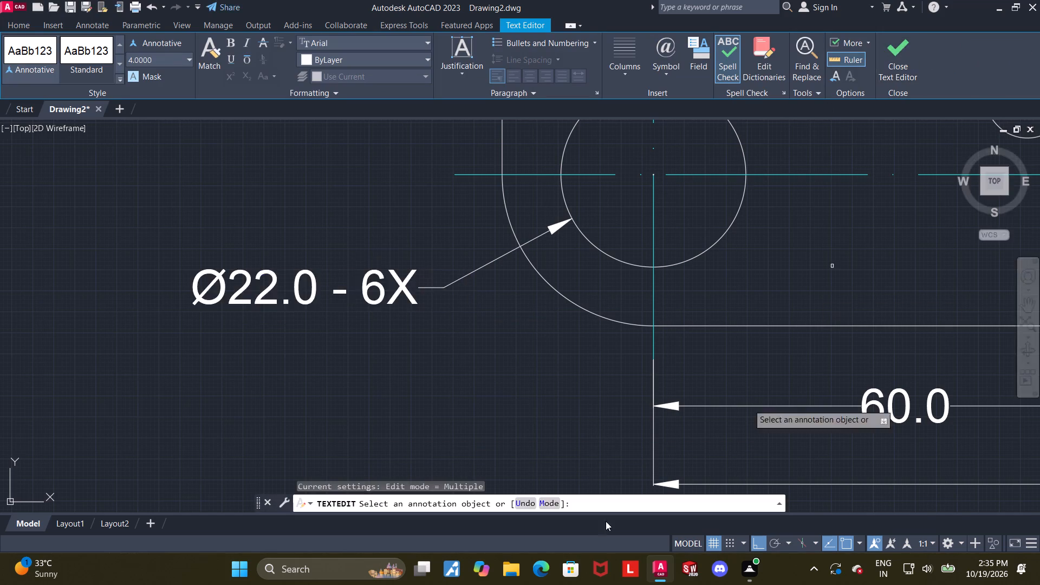
# Dimension the cyan pitch circle as a radius, placing the text outside the plate's right edge above the 36.2 dimension.
pyautogui.scroll(-1, 599, 394)
pyautogui.moveTo(587, 395); pyautogui.dragTo(319, 405, button='middle')
pyautogui.scroll(-1, 293, 401)
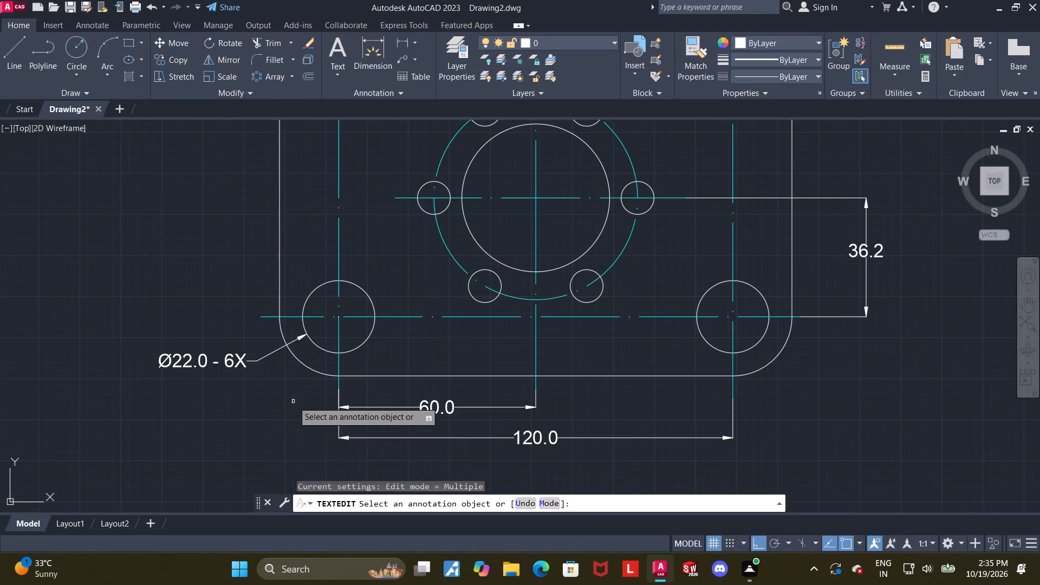
pyautogui.scroll(-1, 263, 376)
pyautogui.moveTo(263, 376); pyautogui.dragTo(245, 378, button='middle')
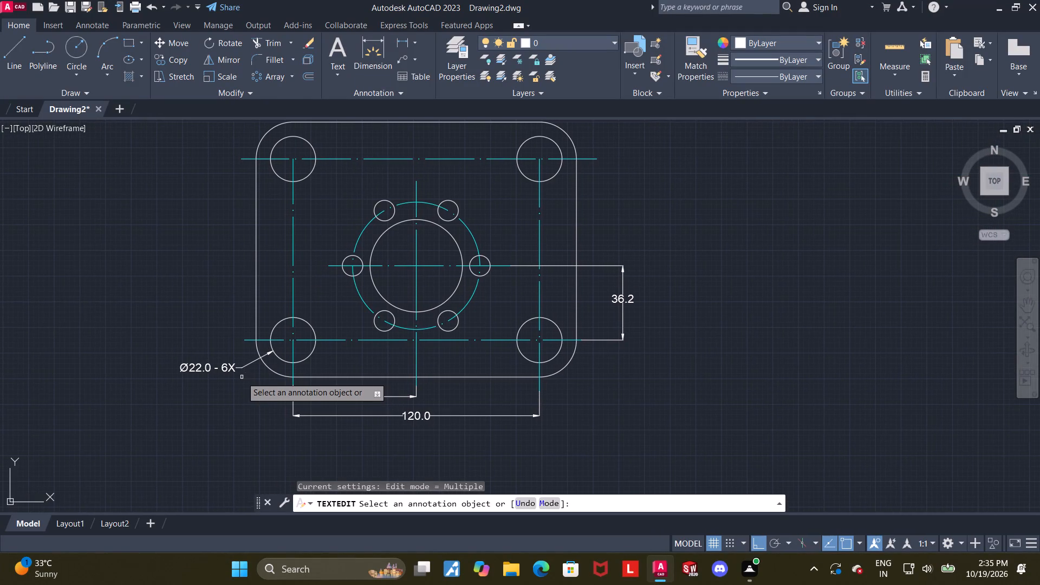
pyautogui.scroll(-1, 242, 377)
pyautogui.scroll(1, 368, 355)
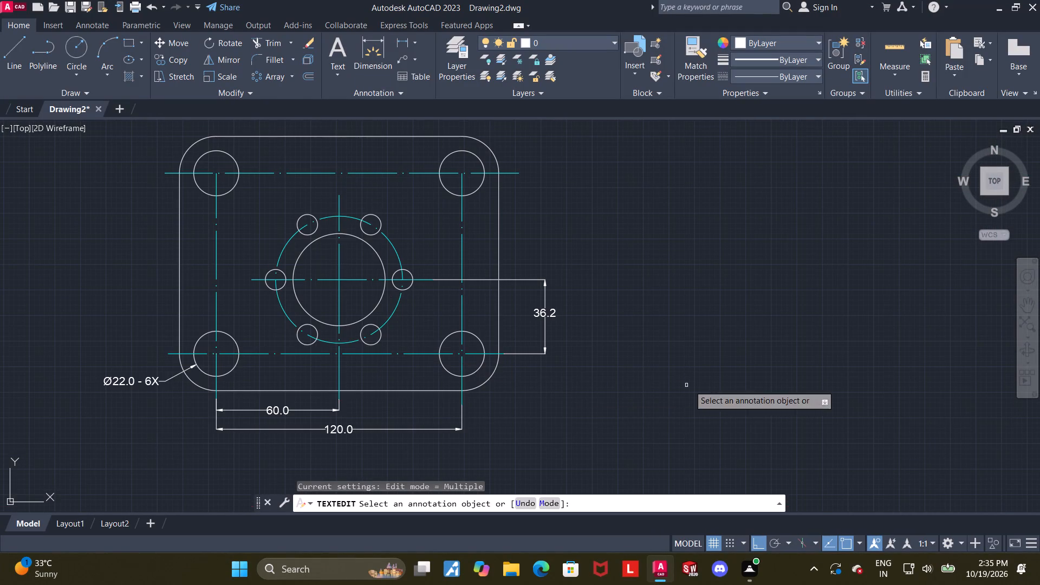
pyautogui.moveTo(578, 374); pyautogui.dragTo(597, 375, button='middle')
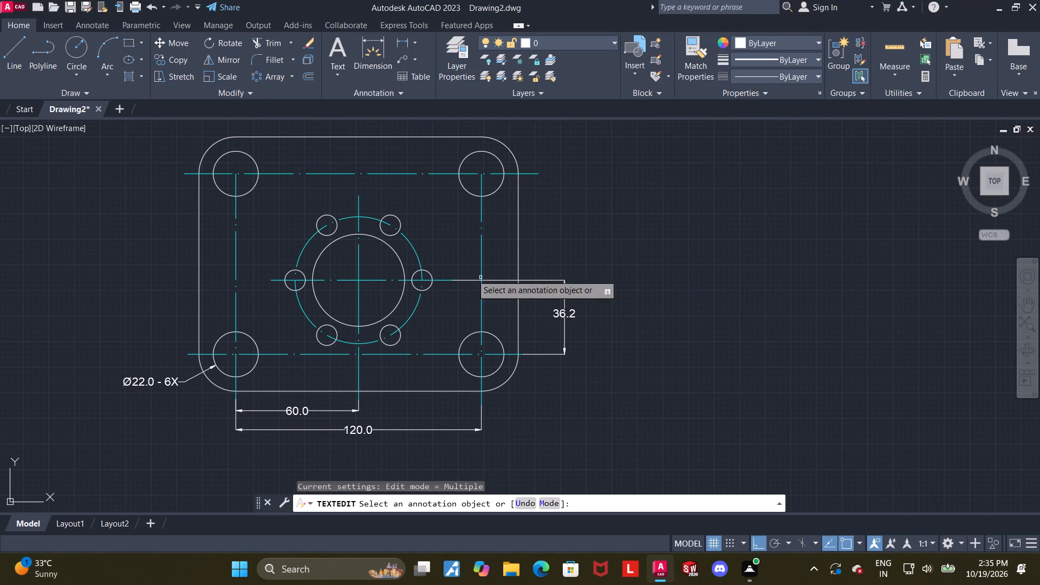
pyautogui.scroll(1, 418, 257)
pyautogui.click(385, 43)
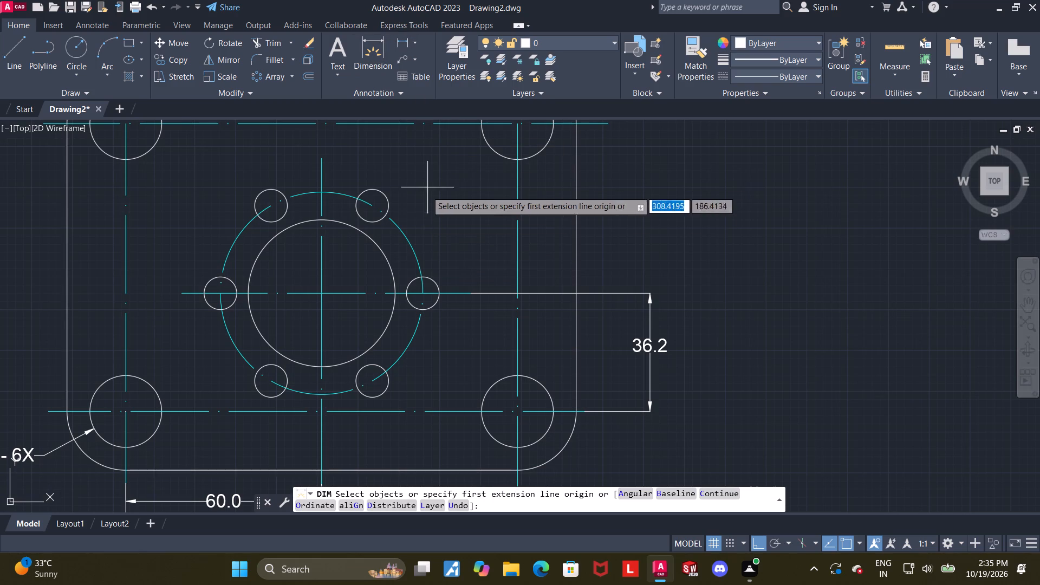
pyautogui.click(414, 247)
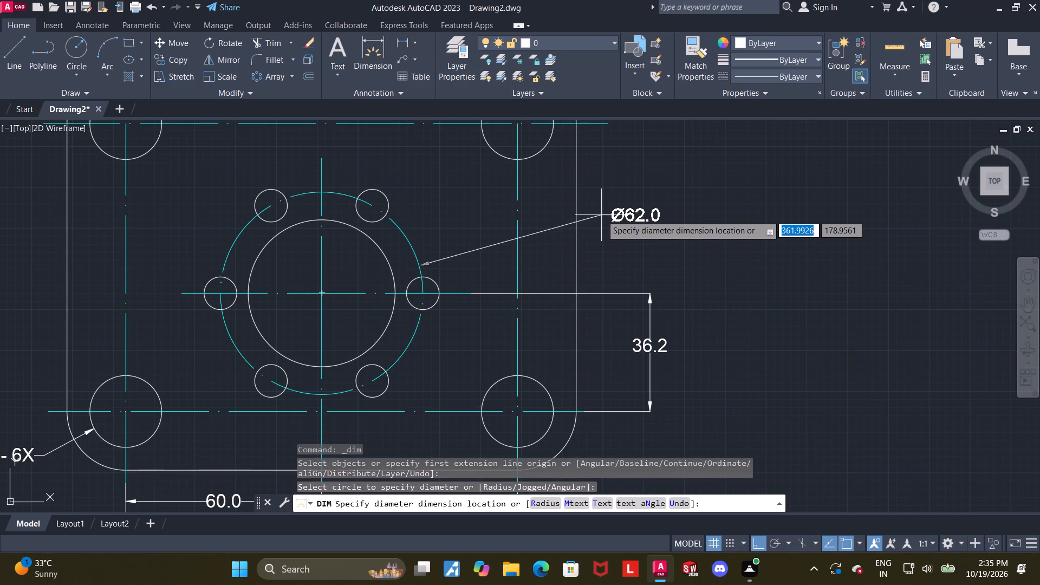
pyautogui.press('r')
pyautogui.press('Return')
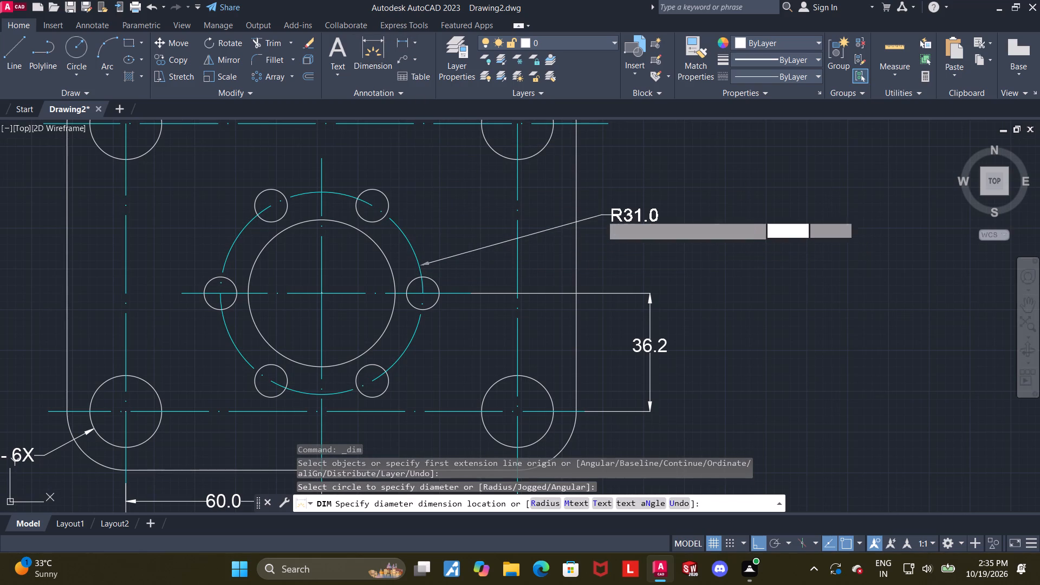
pyautogui.click(600, 208)
pyautogui.press('Escape')
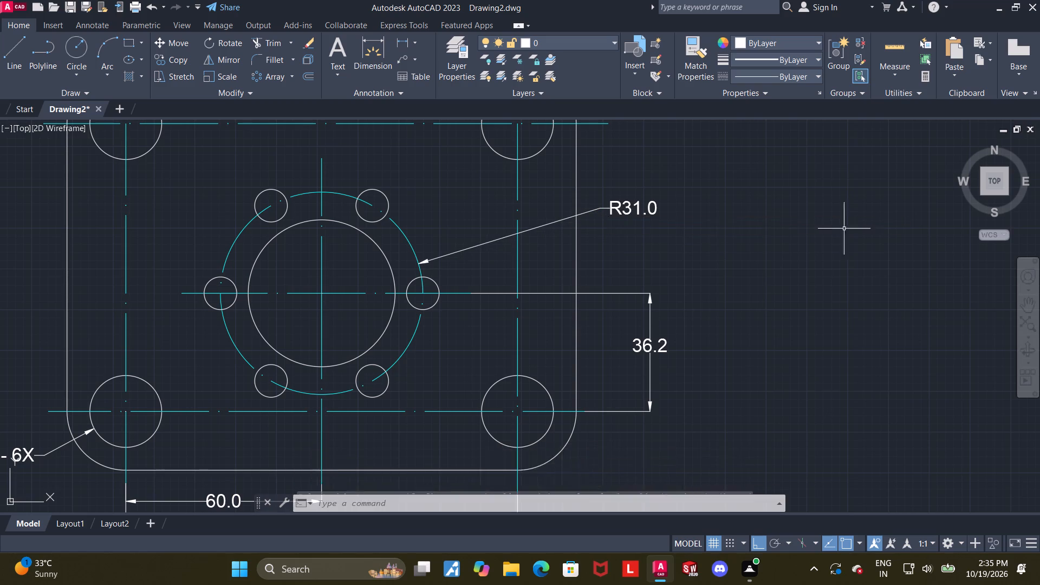
# Append " - 2X" to the pitch circle's radius dimension text.
pyautogui.doubleClick(646, 207)
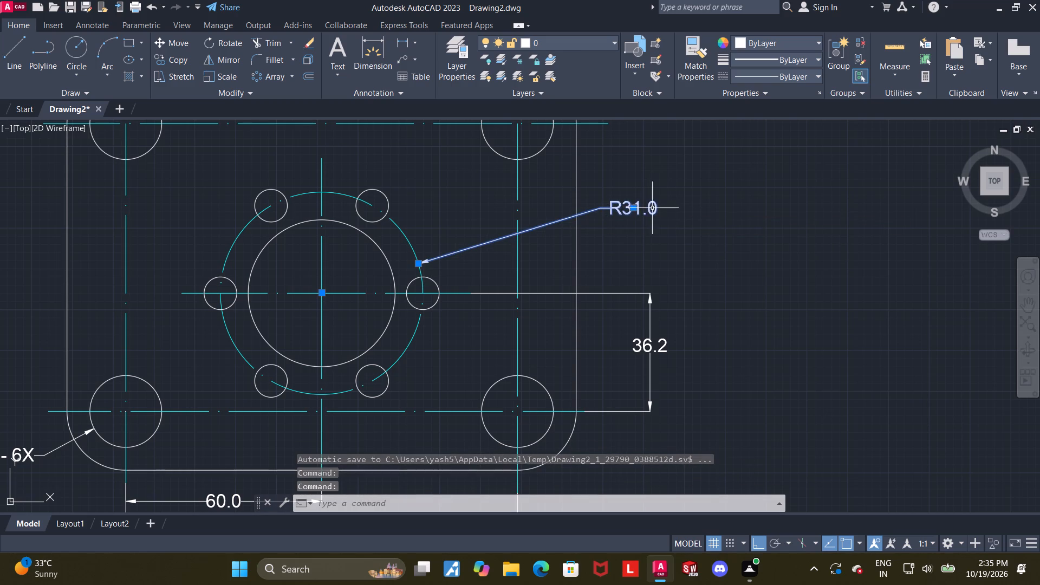
pyautogui.press('Escape')
pyautogui.doubleClick(637, 205)
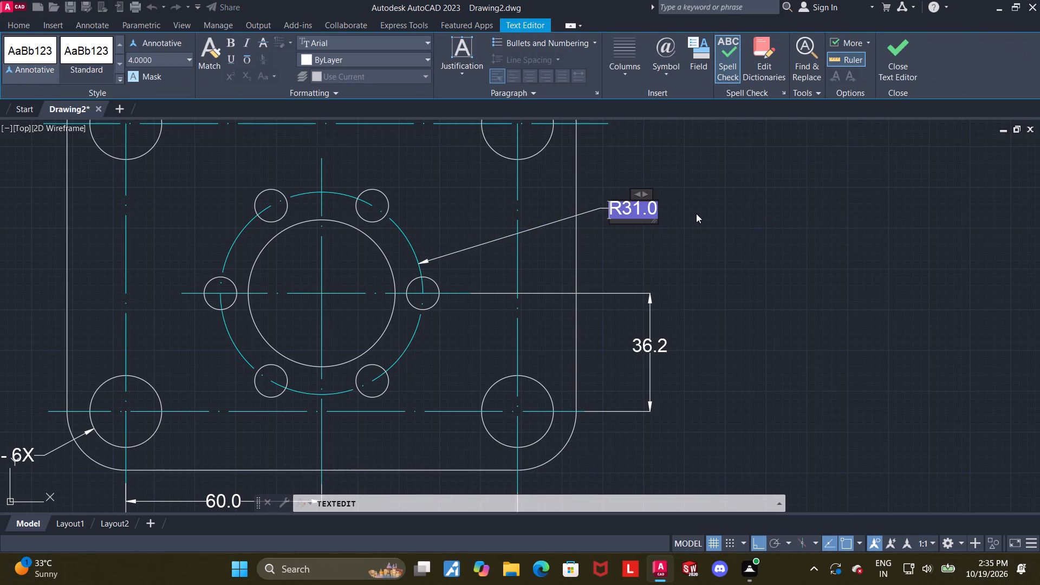
pyautogui.press('Right')
pyautogui.press('space')
pyautogui.write('-')
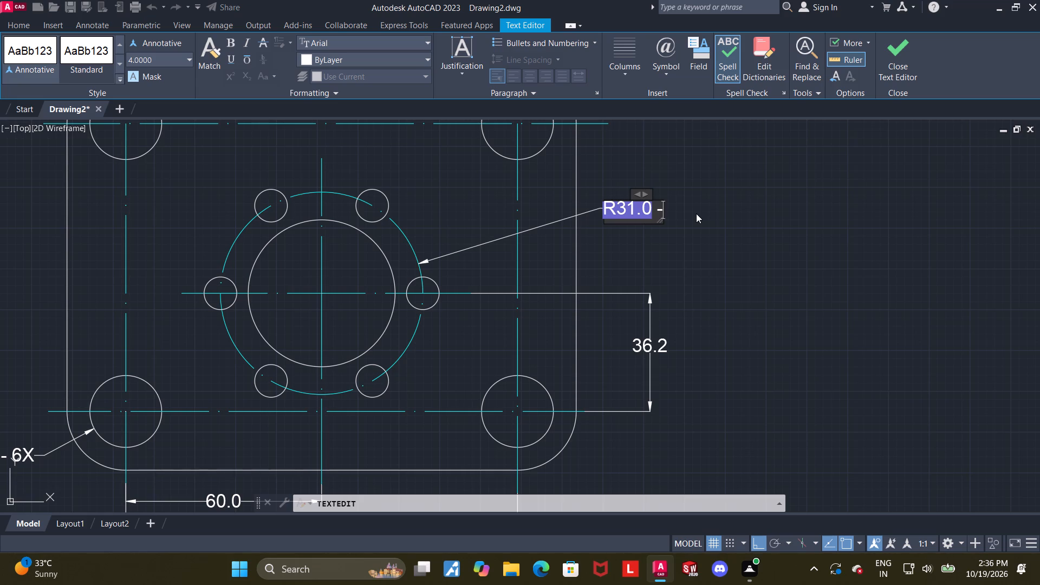
pyautogui.press('space')
pyautogui.write('2')
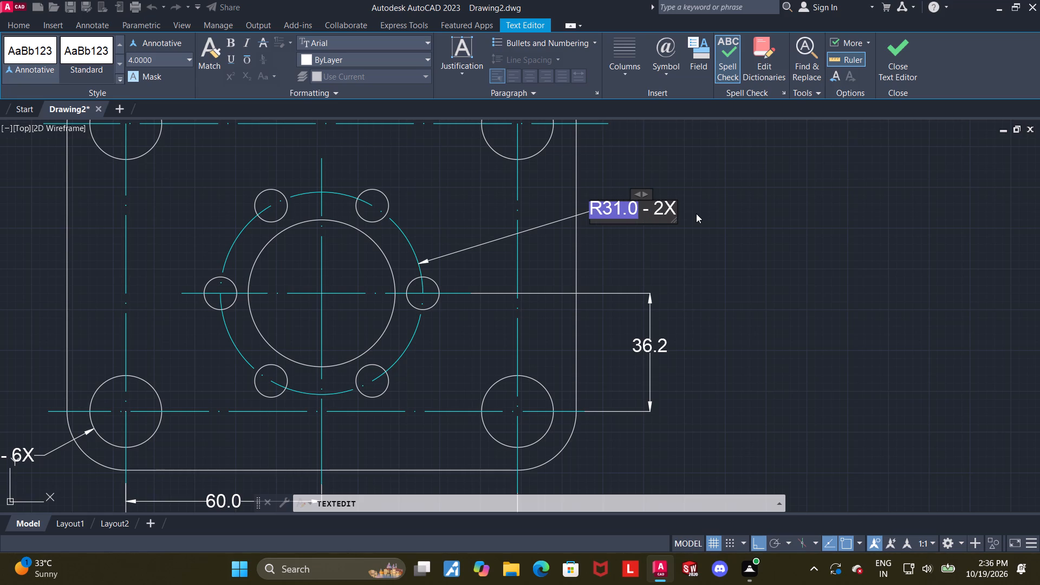
pyautogui.click(906, 48)
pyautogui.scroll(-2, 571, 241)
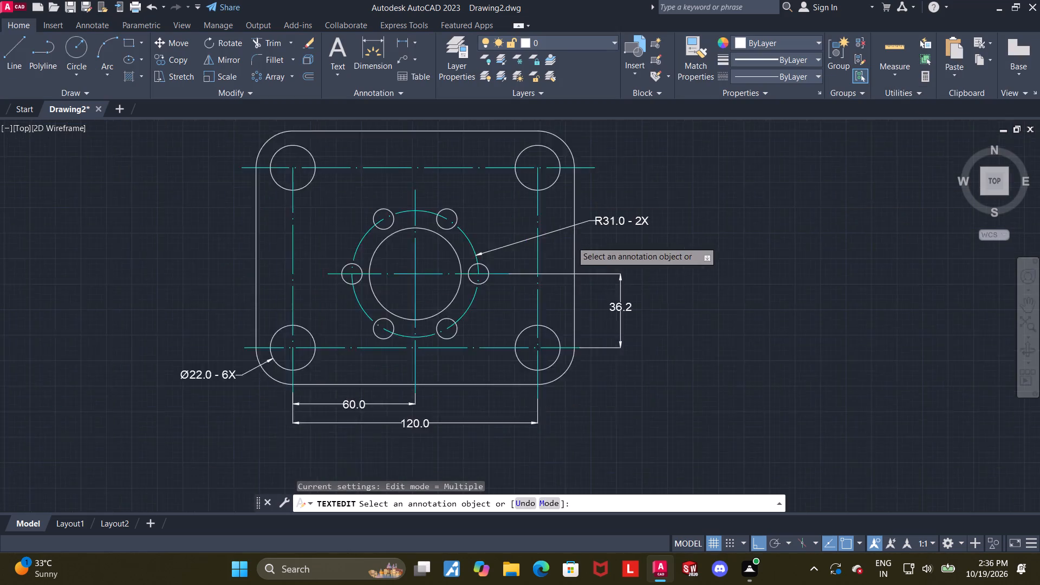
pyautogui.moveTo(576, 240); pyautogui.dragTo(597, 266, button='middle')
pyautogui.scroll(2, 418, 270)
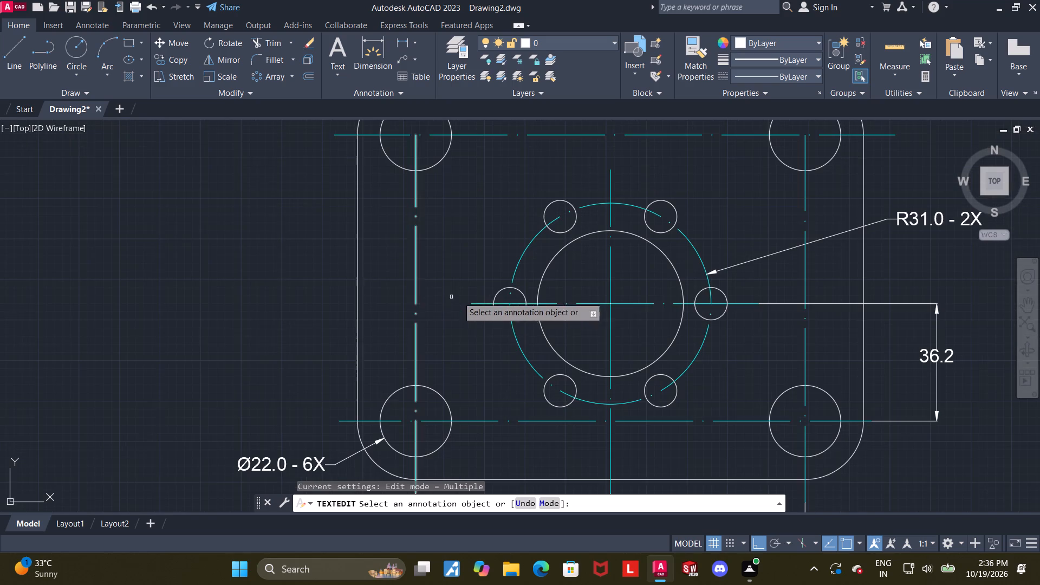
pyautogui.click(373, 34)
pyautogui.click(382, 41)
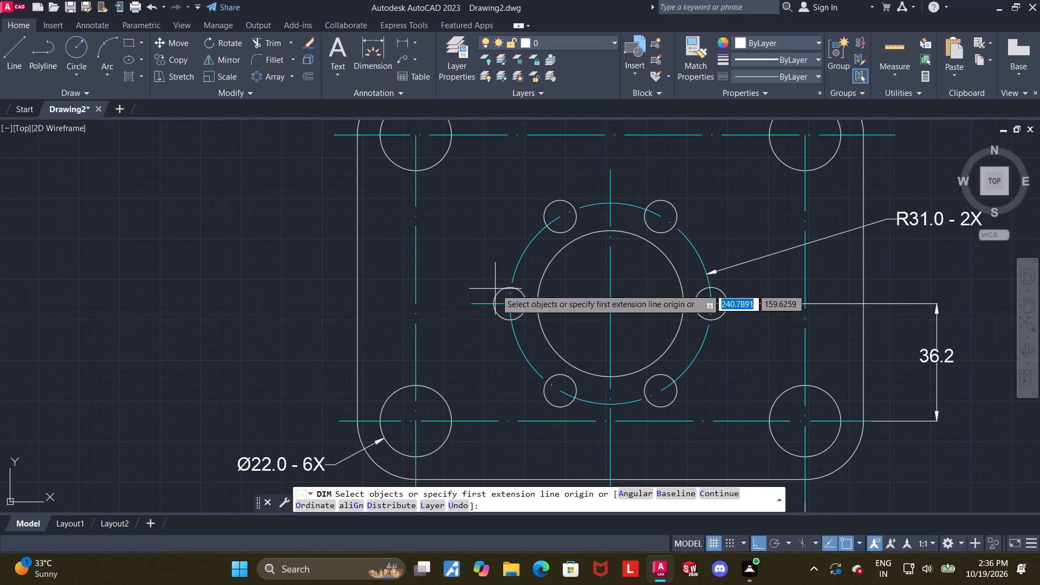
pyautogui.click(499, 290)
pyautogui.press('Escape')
# Dimension the leftmost small pitch-circle hole as a diameter, placing the text outside the plate's left edge above the hole's level.
pyautogui.click(365, 45)
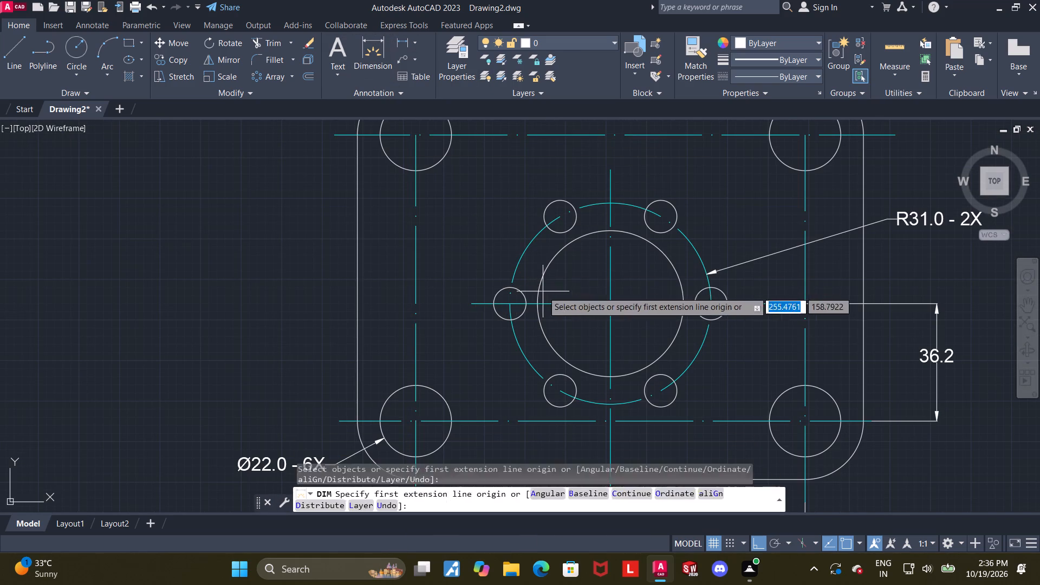
pyautogui.scroll(1, 472, 279)
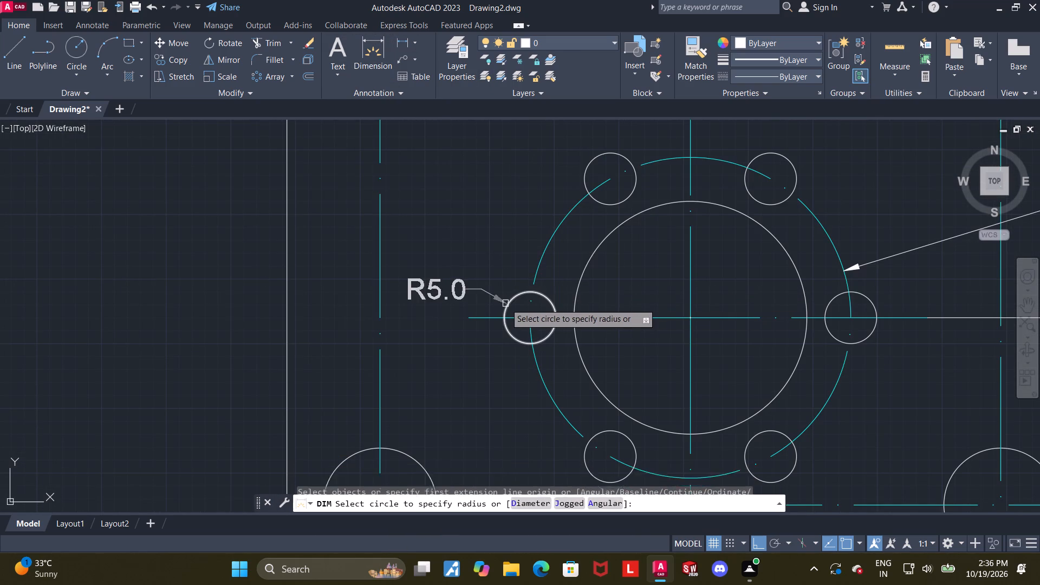
pyautogui.click(506, 303)
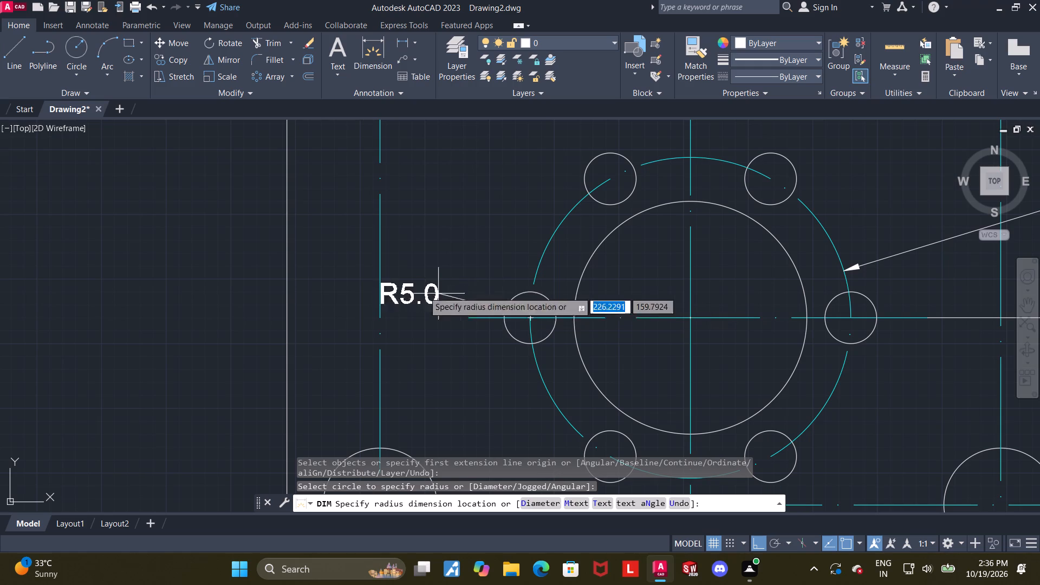
pyautogui.press('d')
pyautogui.press('Return')
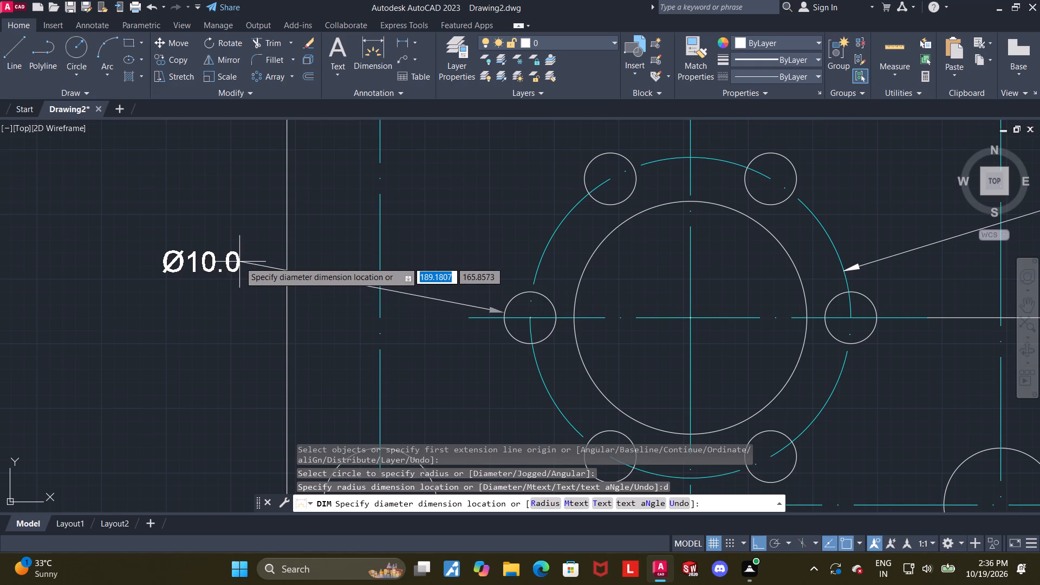
pyautogui.scroll(-1, 233, 257)
pyautogui.click(222, 237)
pyautogui.press('Escape')
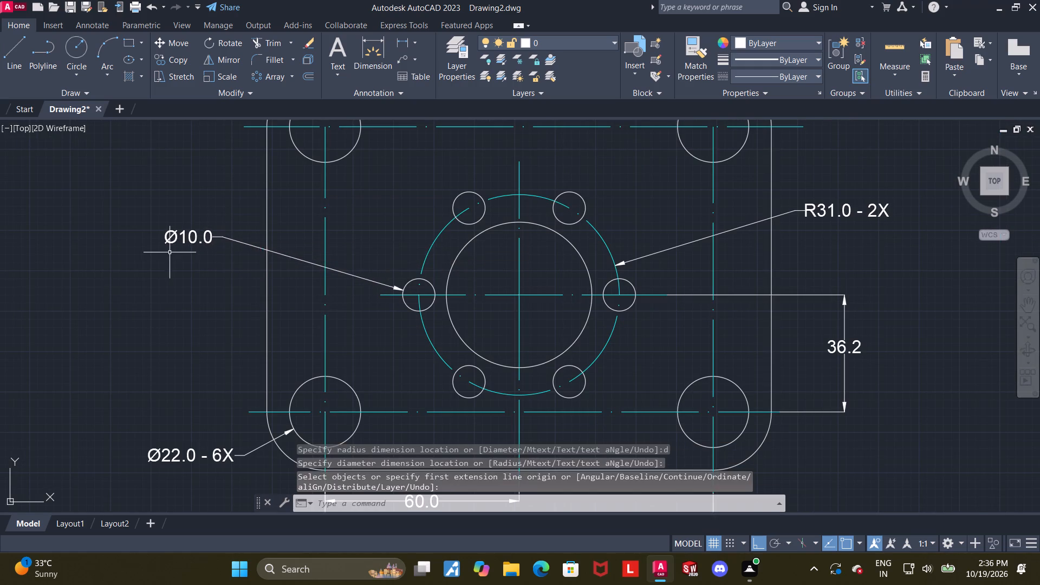
# Append " - 12X" to the leftmost pitch-circle hole's Ø10.0 dimension text.
pyautogui.scroll(1, 170, 252)
pyautogui.doubleClick(227, 221)
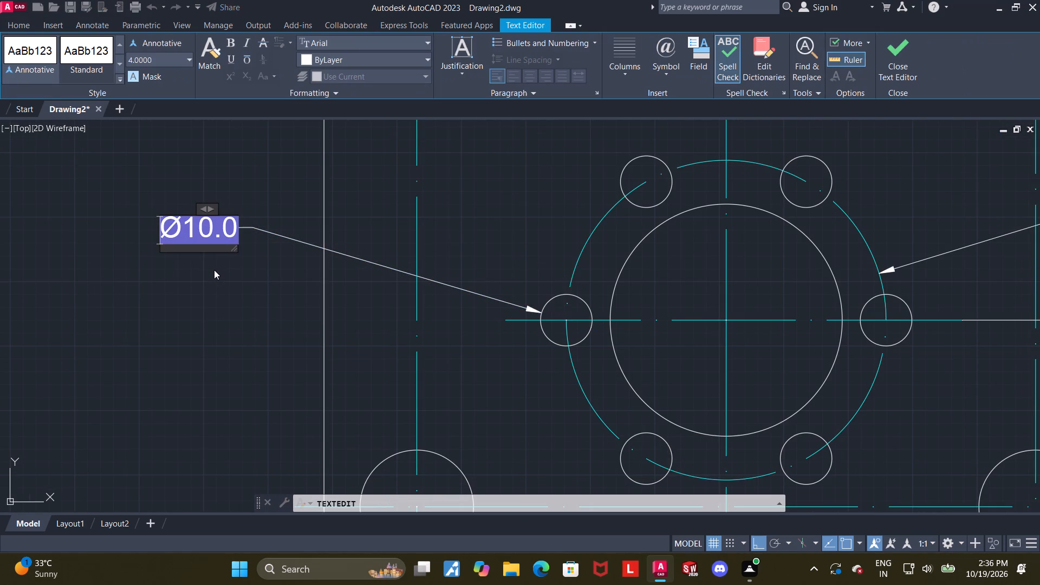
pyautogui.press('Right')
pyautogui.press('Right')
pyautogui.press('space')
pyautogui.write('-')
pyautogui.press('space')
pyautogui.write('12x')
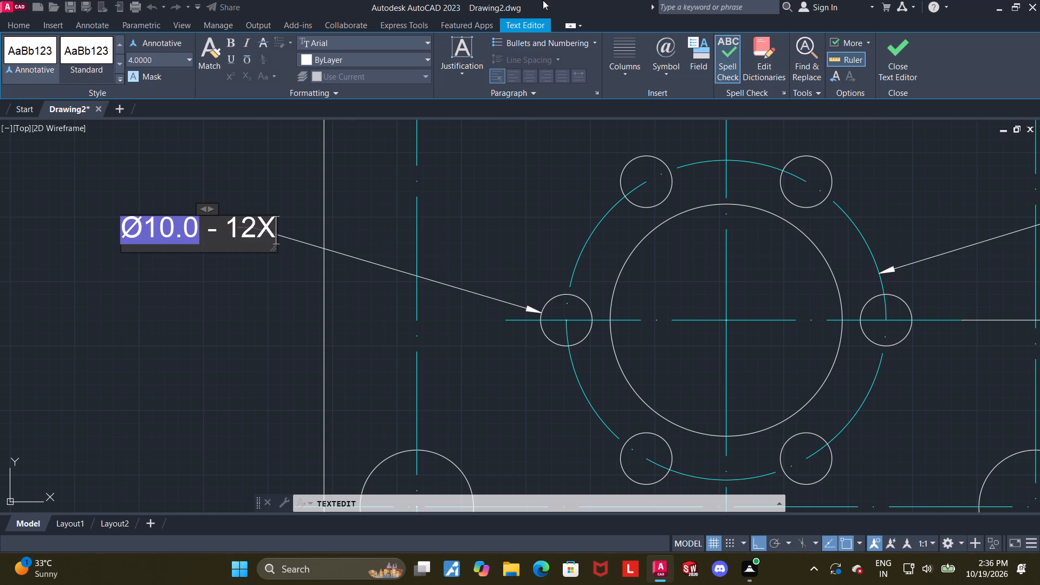
pyautogui.click(906, 48)
# Dimension the vertical distance between the left ends of the upper and lower horizontal centrelines, placing it outside the plate's left edge.
pyautogui.scroll(-1, 714, 165)
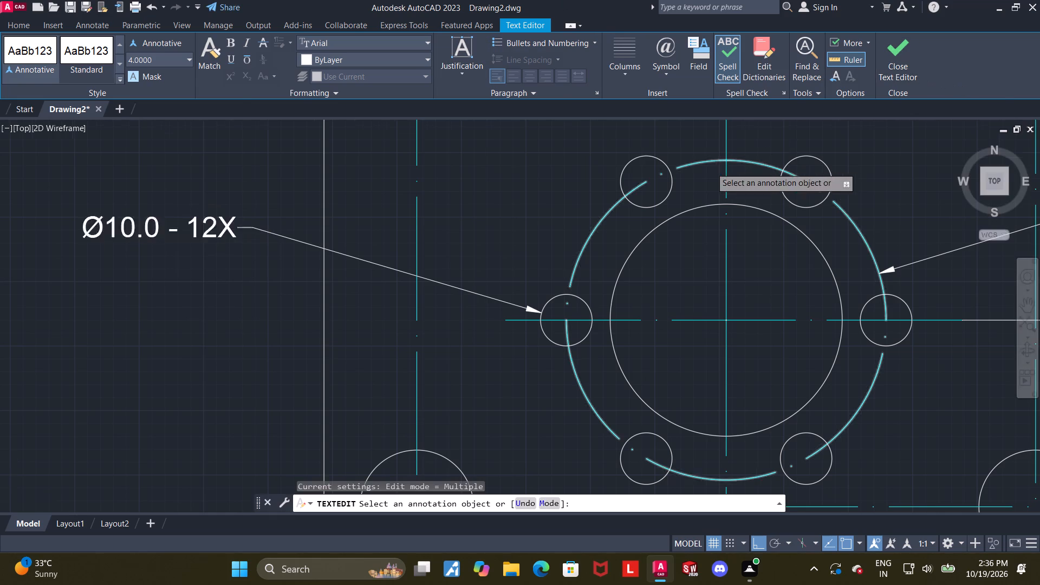
pyautogui.scroll(-2, 575, 205)
pyautogui.moveTo(497, 223); pyautogui.dragTo(270, 269, button='middle')
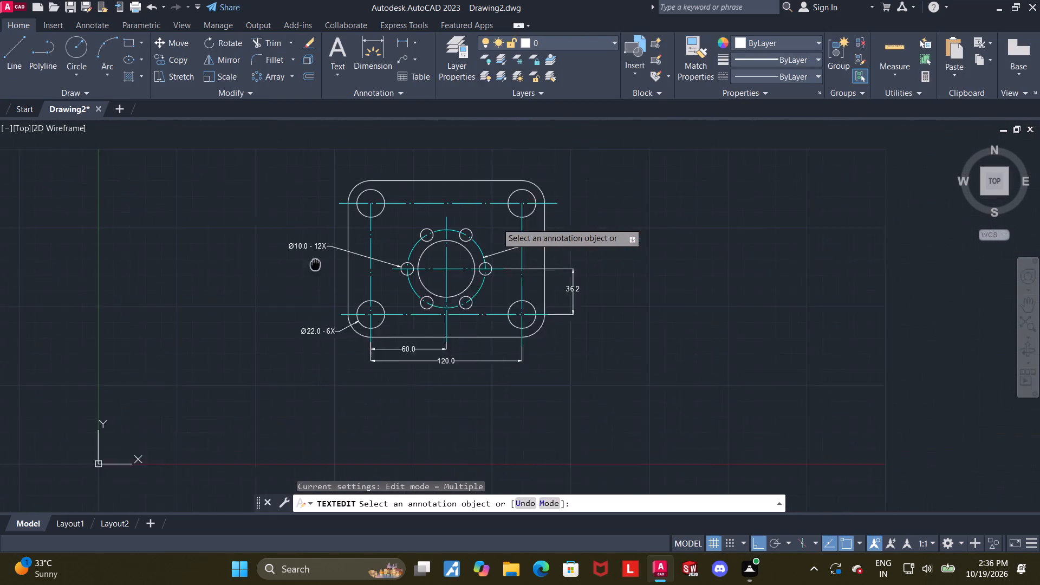
pyautogui.moveTo(270, 269); pyautogui.dragTo(263, 270, button='middle')
pyautogui.scroll(1, 311, 271)
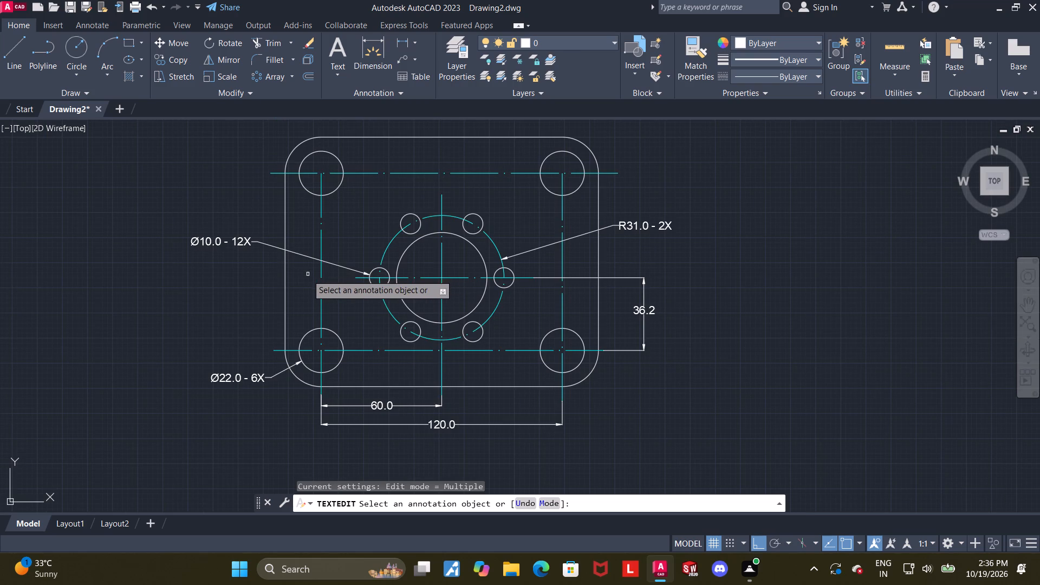
pyautogui.moveTo(301, 279); pyautogui.dragTo(287, 290, button='middle')
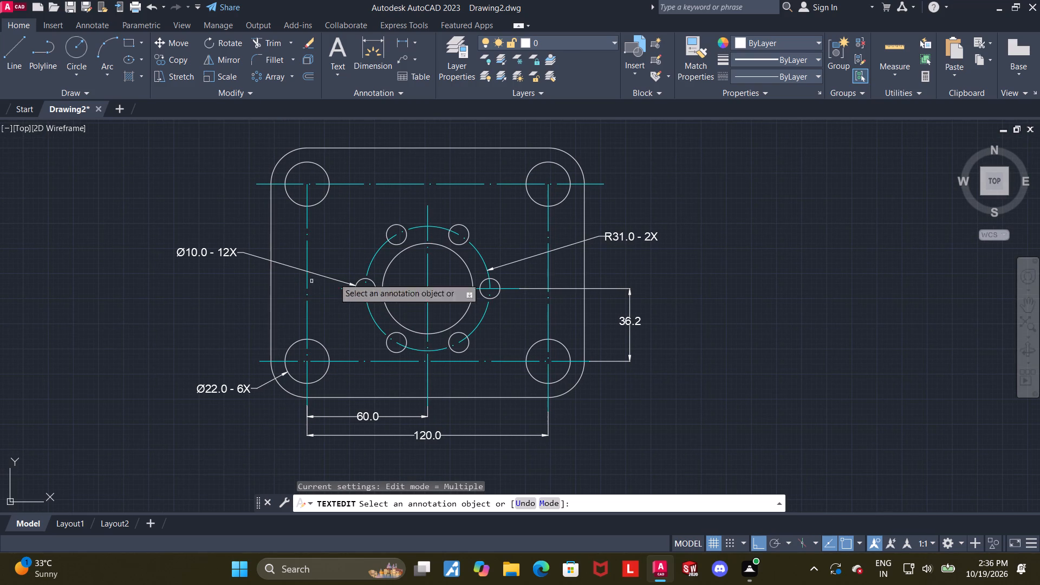
pyautogui.click(365, 51)
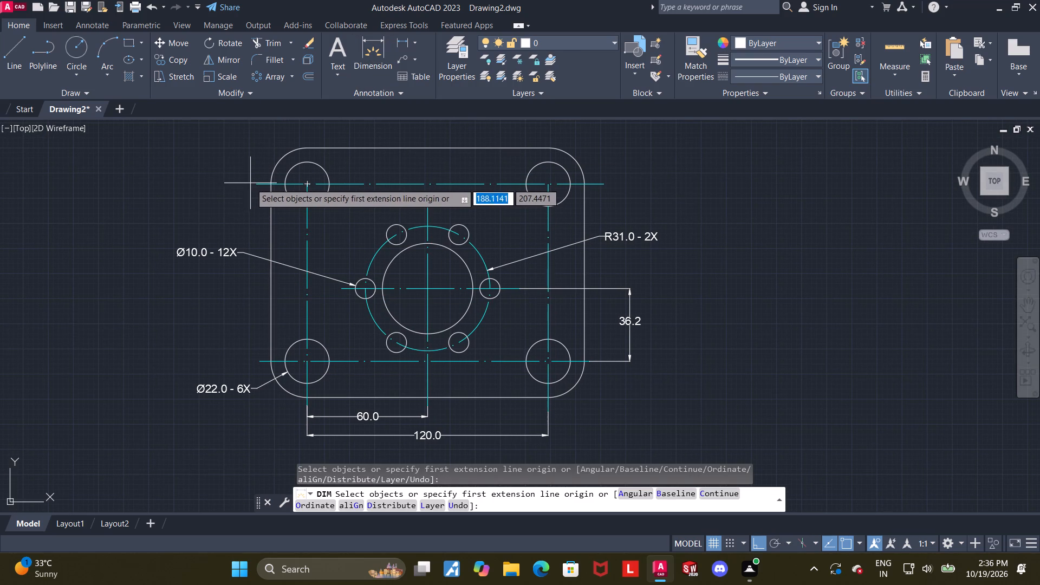
pyautogui.click(256, 184)
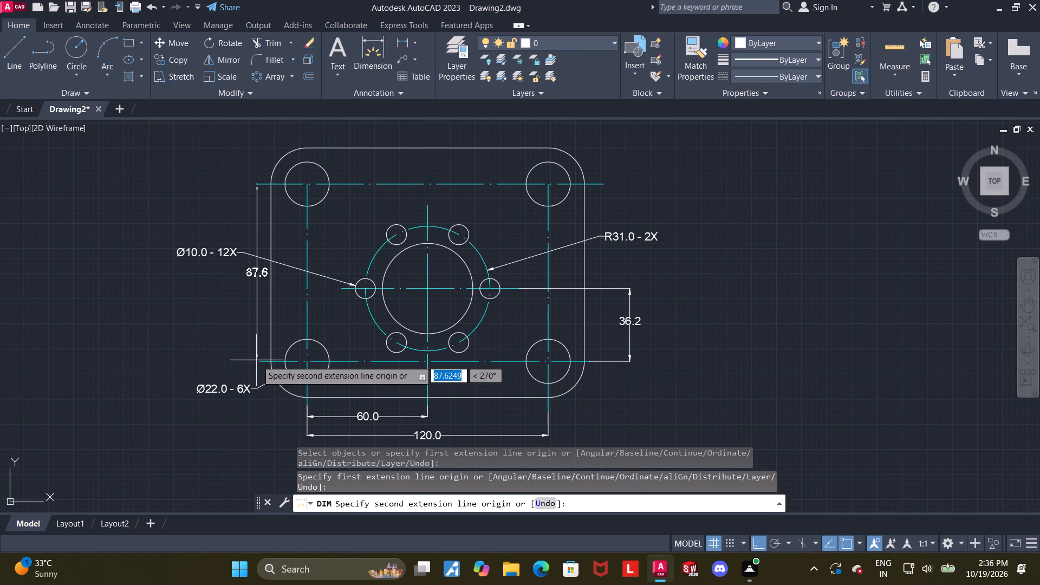
pyautogui.click(259, 360)
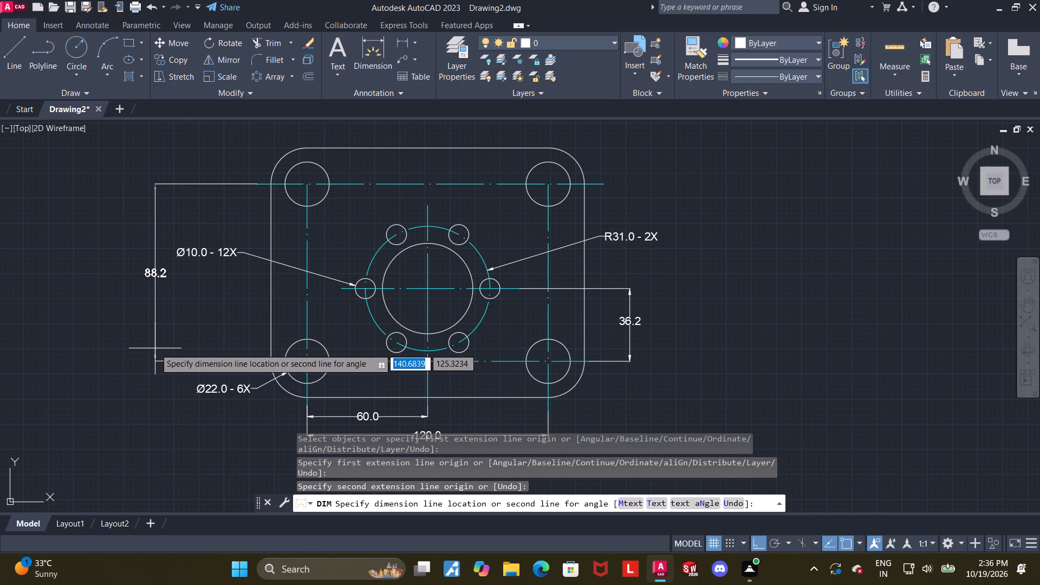
pyautogui.click(155, 348)
pyautogui.press('Escape')
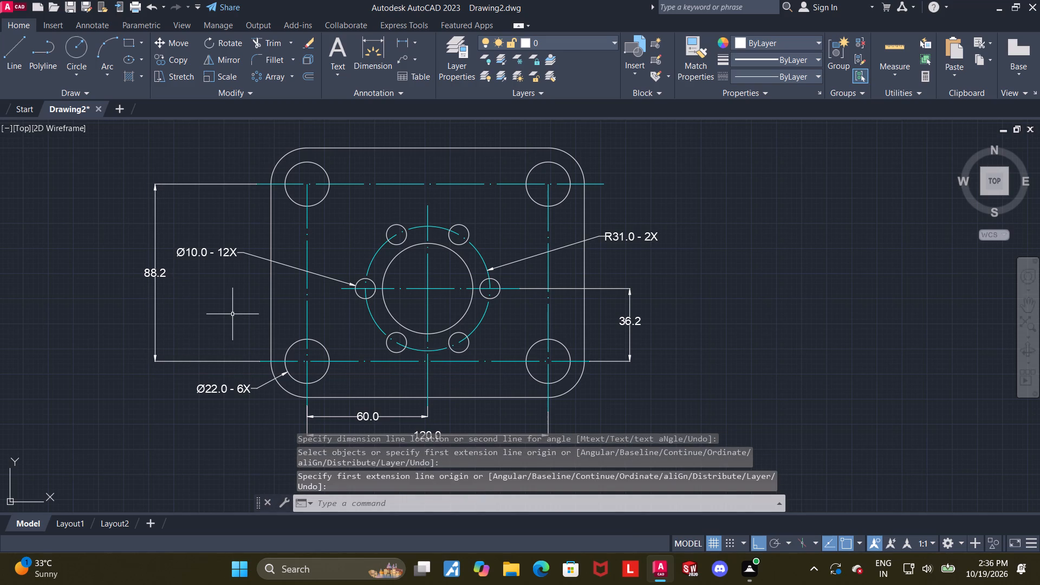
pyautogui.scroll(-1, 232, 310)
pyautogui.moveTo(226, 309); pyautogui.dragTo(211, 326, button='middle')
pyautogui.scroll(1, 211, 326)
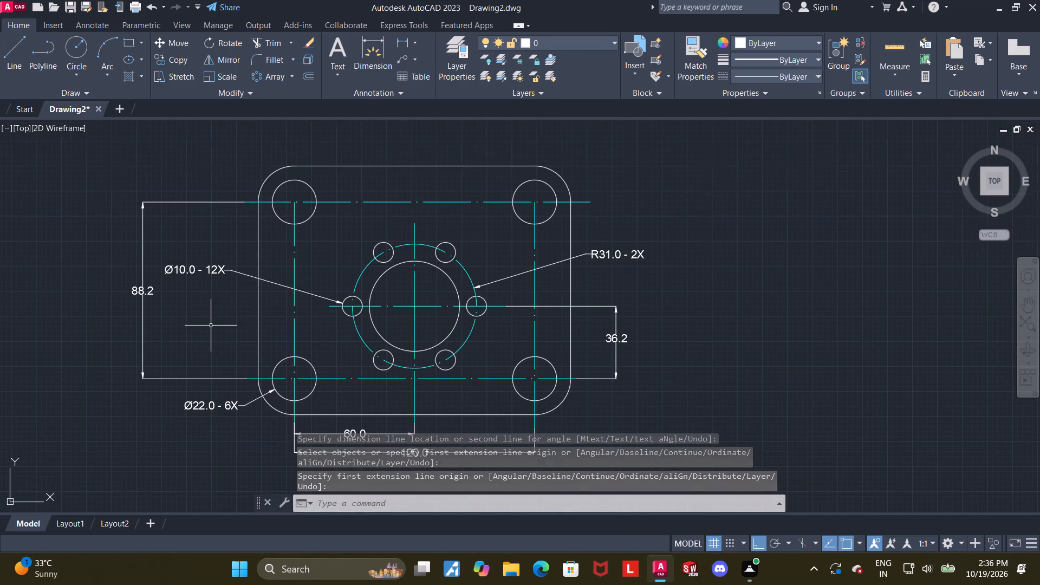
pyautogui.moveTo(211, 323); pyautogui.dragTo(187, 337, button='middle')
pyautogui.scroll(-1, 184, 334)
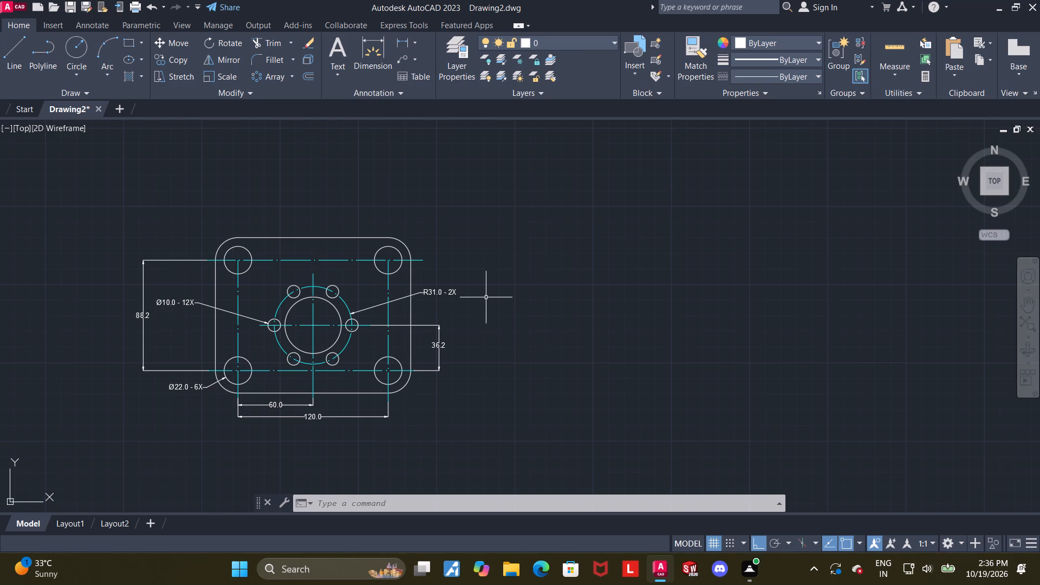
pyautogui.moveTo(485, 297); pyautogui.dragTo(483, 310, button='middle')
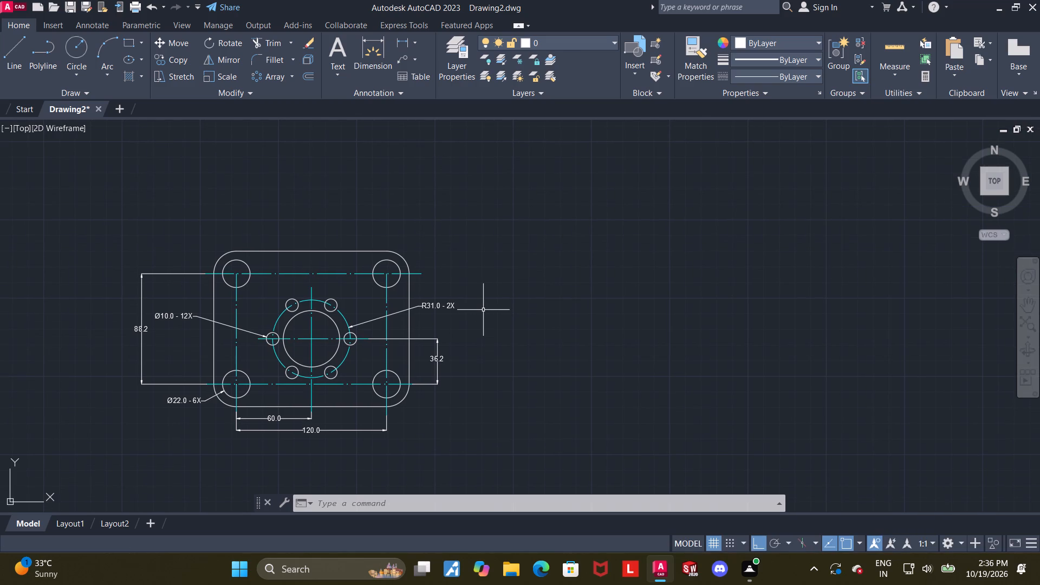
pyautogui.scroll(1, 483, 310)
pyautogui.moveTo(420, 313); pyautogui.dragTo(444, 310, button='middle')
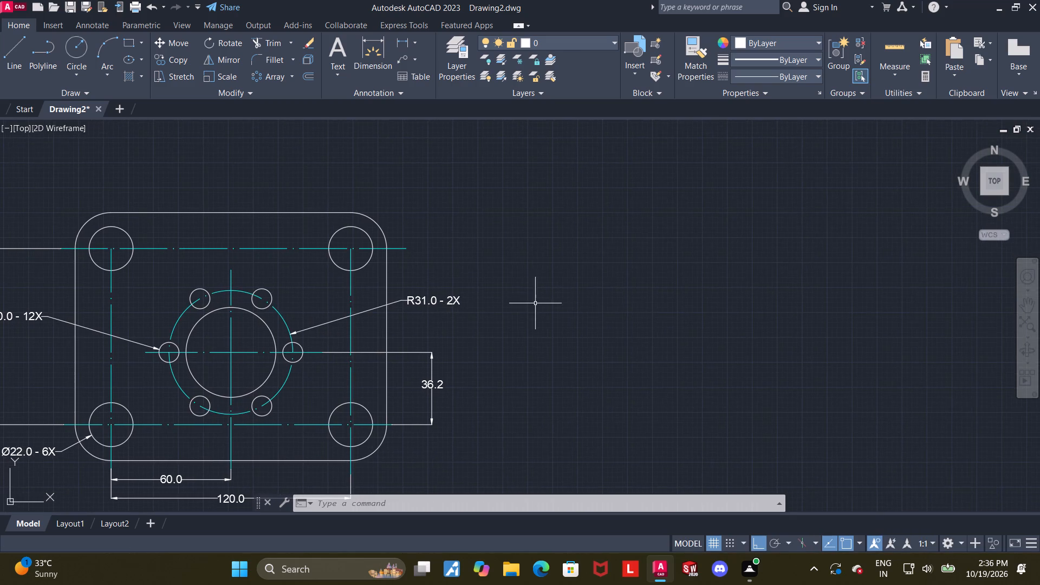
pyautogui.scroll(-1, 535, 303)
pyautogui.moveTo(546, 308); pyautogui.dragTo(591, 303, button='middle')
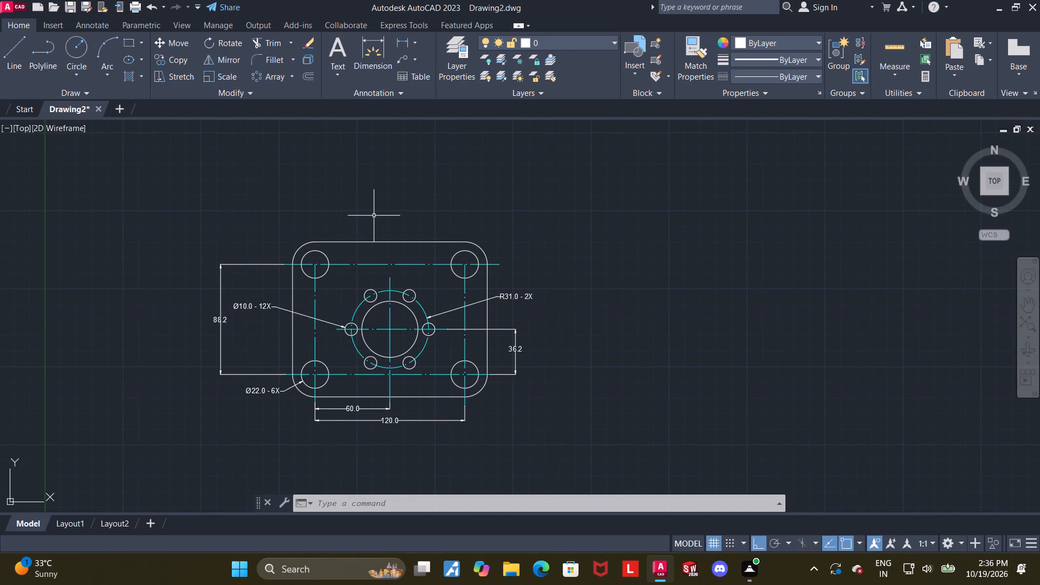
# Draw a vertical helper line about 14 long upward from the central vertical centreline's top end, and trim it at the upper horizontal centreline.
pyautogui.scroll(1, 373, 218)
pyautogui.click(14, 38)
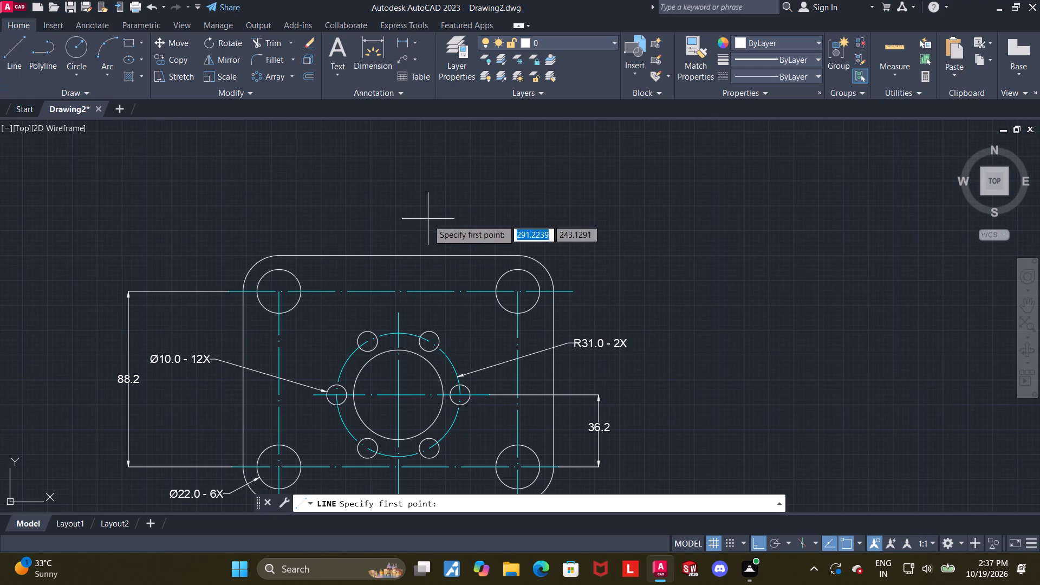
pyautogui.scroll(2, 400, 290)
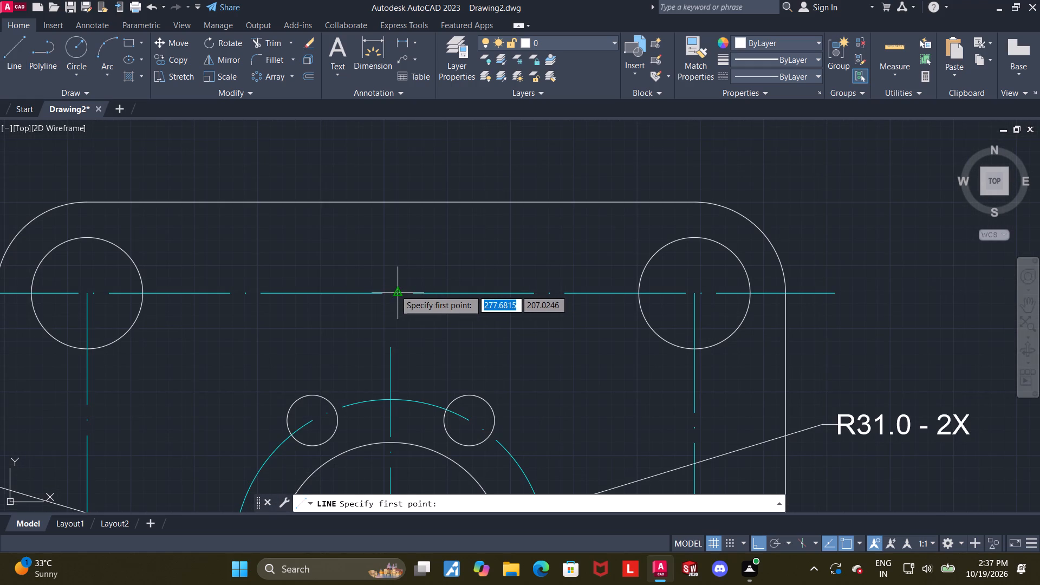
pyautogui.scroll(-1, 395, 290)
pyautogui.click(391, 322)
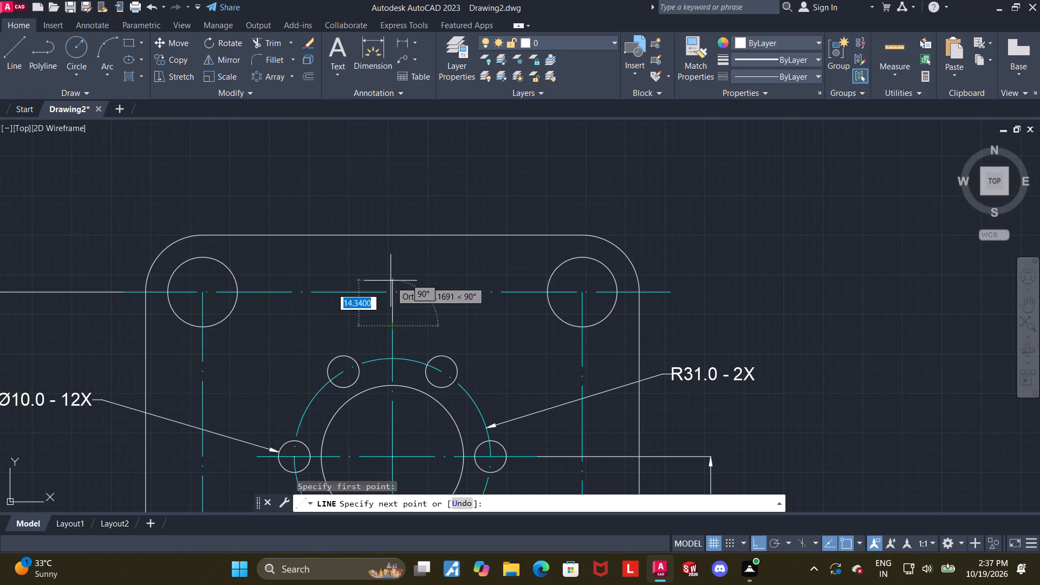
pyautogui.click(391, 281)
pyautogui.press('Escape')
pyautogui.click(282, 38)
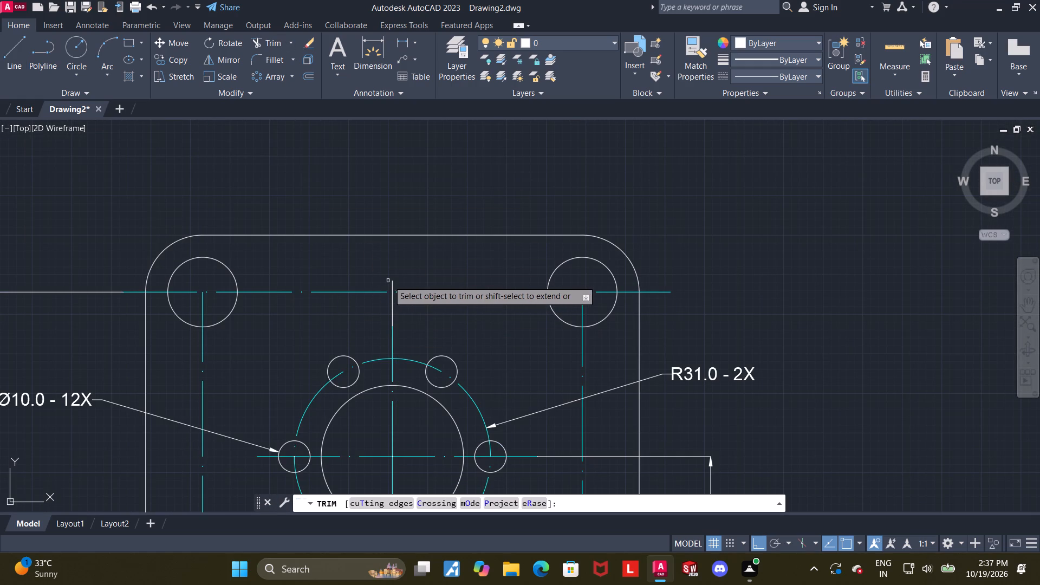
pyautogui.click(394, 283)
pyautogui.press('Escape')
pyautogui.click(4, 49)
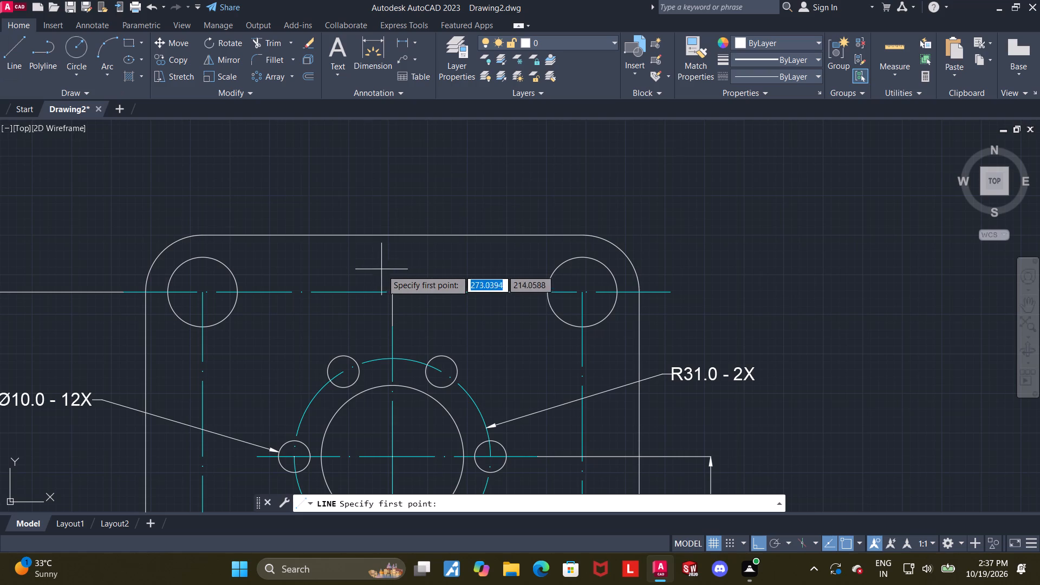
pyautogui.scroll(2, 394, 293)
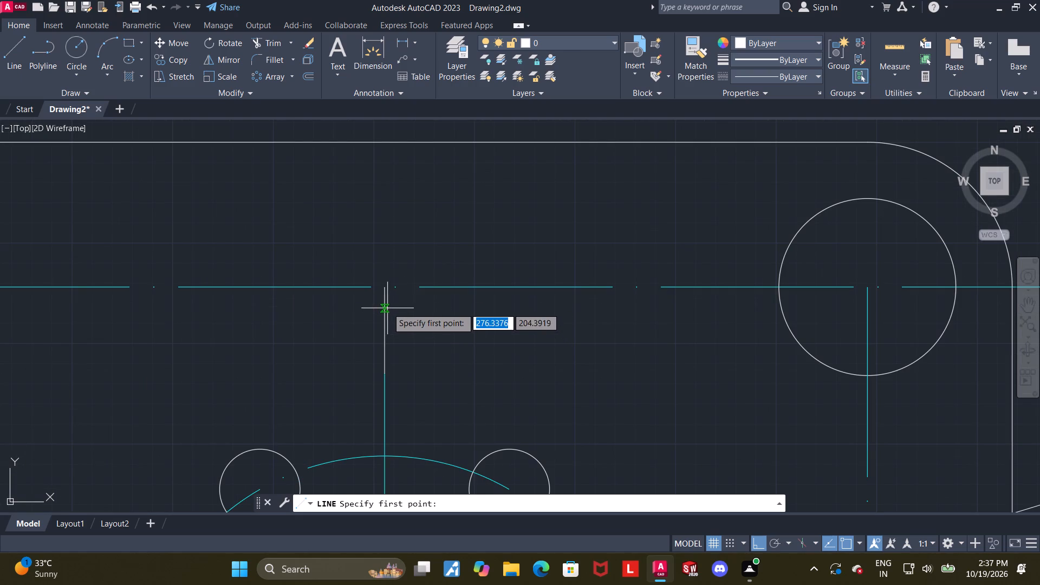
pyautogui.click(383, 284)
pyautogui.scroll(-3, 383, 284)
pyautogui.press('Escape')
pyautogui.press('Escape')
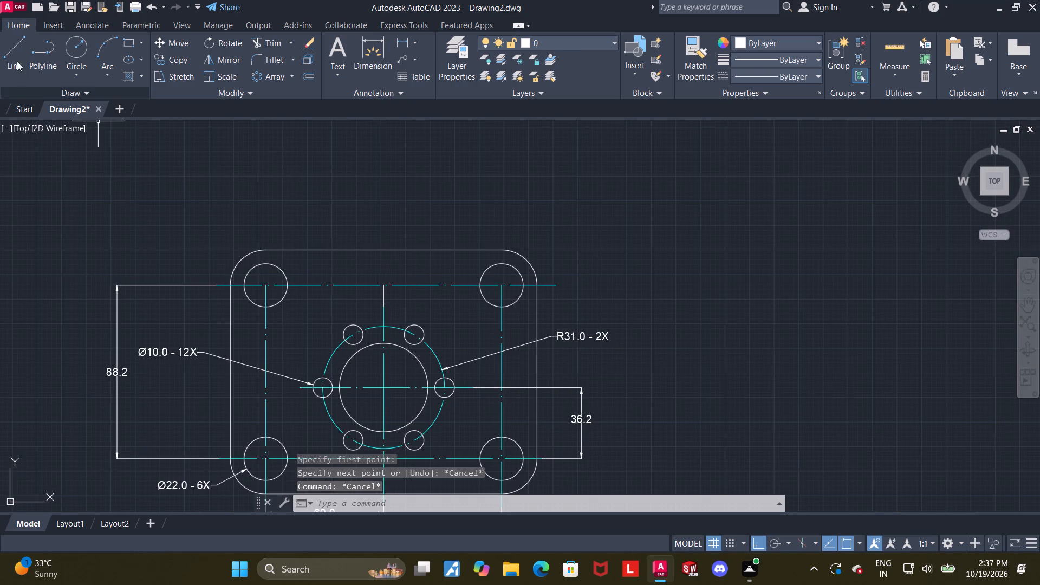
# Draw a 21.1 vertical line upward from where the helper line meets the upper horizontal centreline.
pyautogui.click(9, 49)
pyautogui.scroll(1, 445, 291)
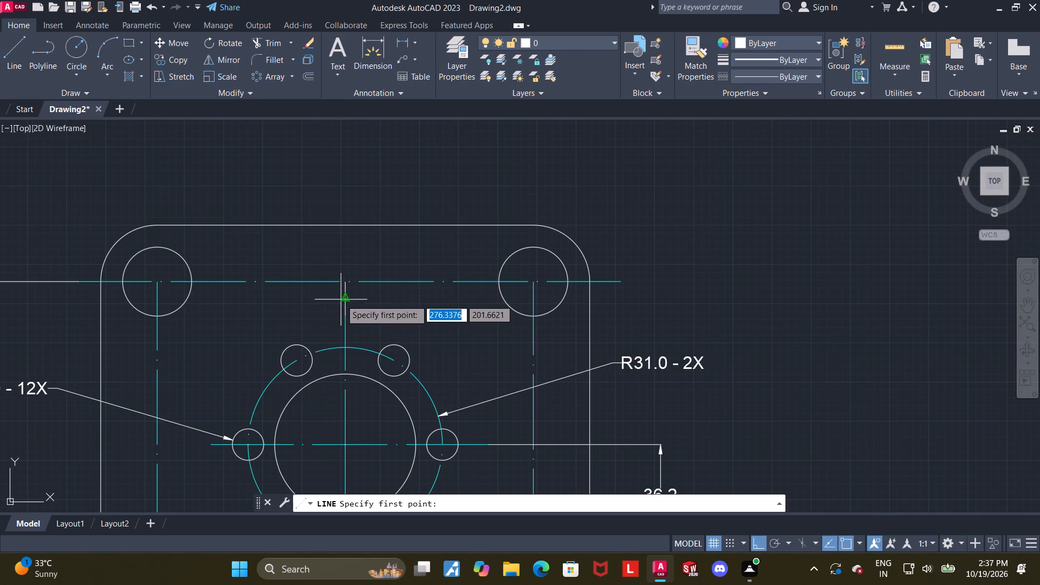
pyautogui.click(343, 284)
pyautogui.scroll(-1, 343, 284)
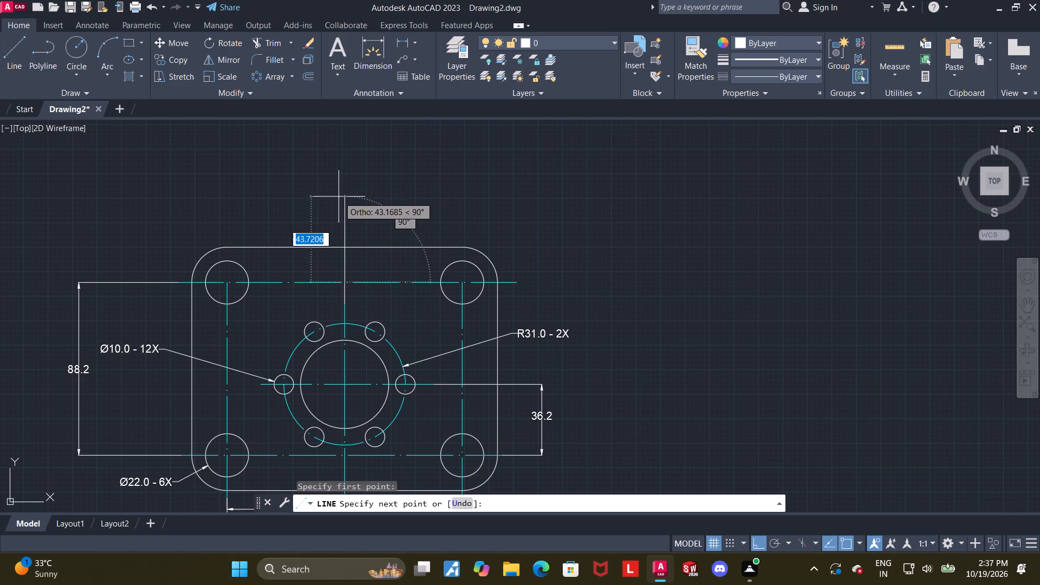
pyautogui.write('21.1')
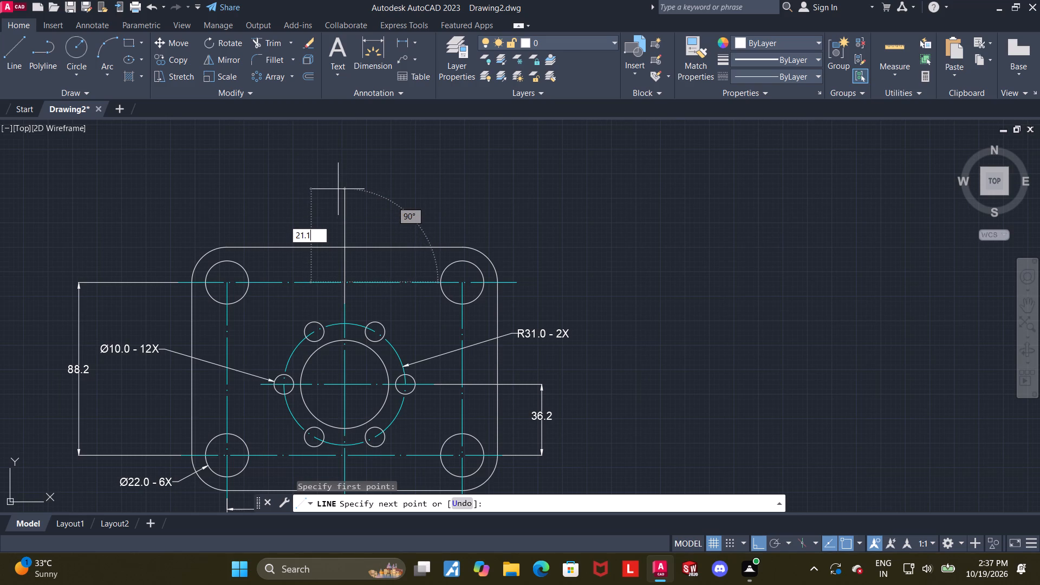
pyautogui.press('Return')
pyautogui.press('Escape')
# Delete the short helper line between the upper horizontal centreline and the central vertical centreline.
pyautogui.scroll(3, 347, 263)
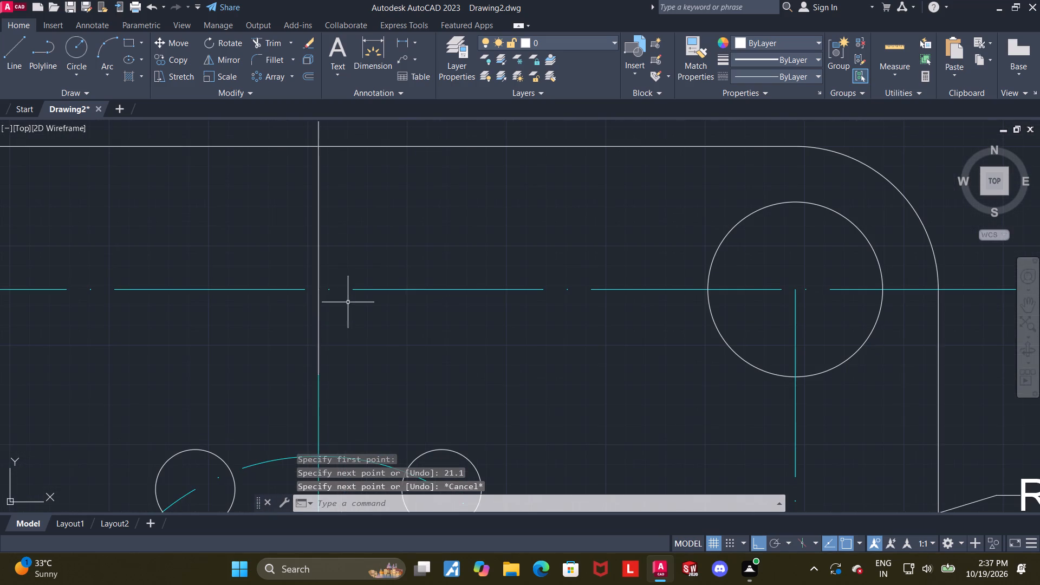
pyautogui.click(317, 323)
pyautogui.press('Delete')
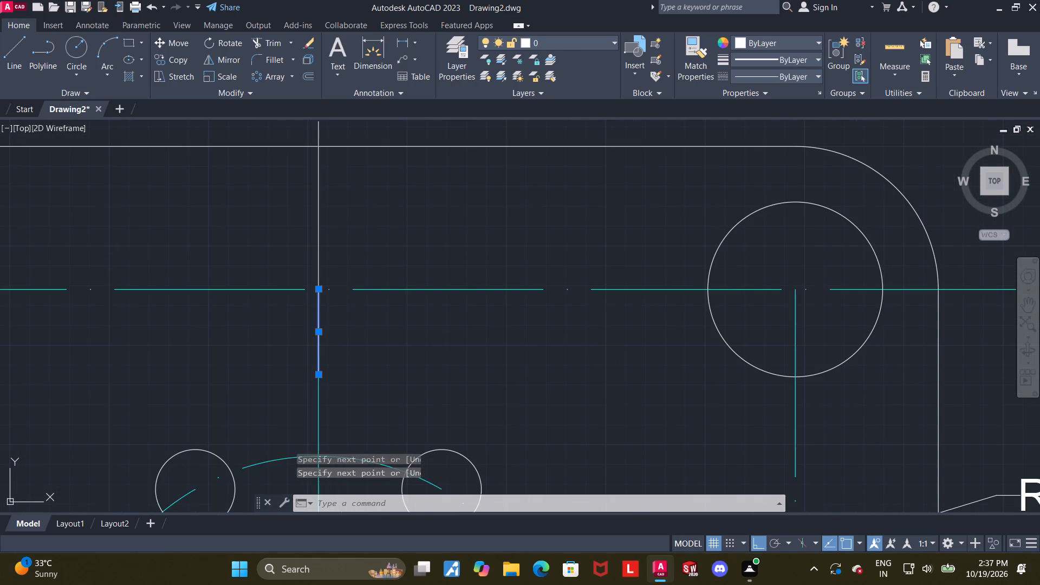
# Draw a 20 horizontal line to the right from the top end of the 21.1 vertical line.
pyautogui.scroll(-1, 333, 323)
pyautogui.moveTo(363, 240); pyautogui.dragTo(377, 255, button='middle')
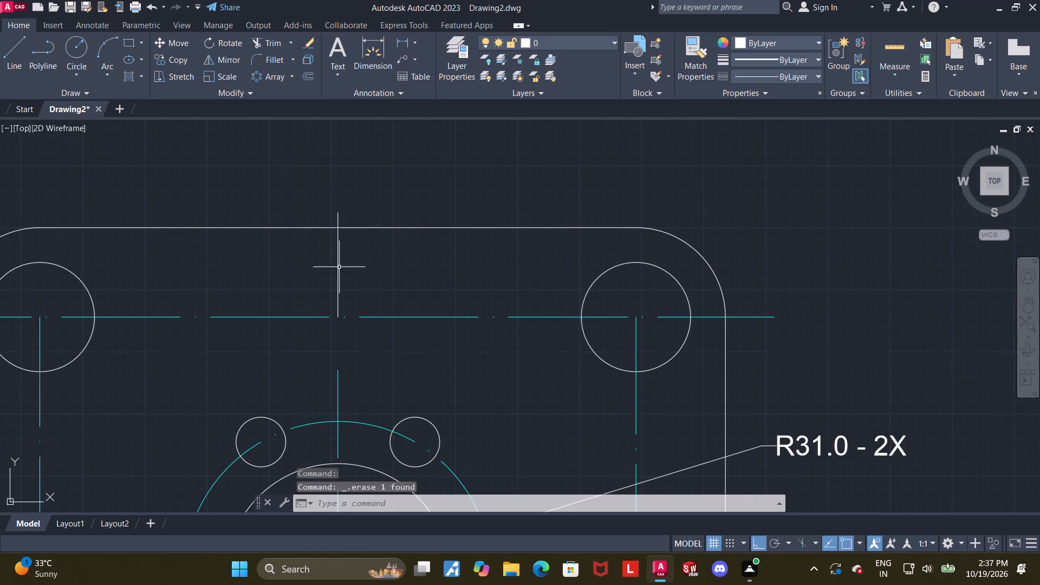
pyautogui.moveTo(342, 266); pyautogui.dragTo(372, 261, button='middle')
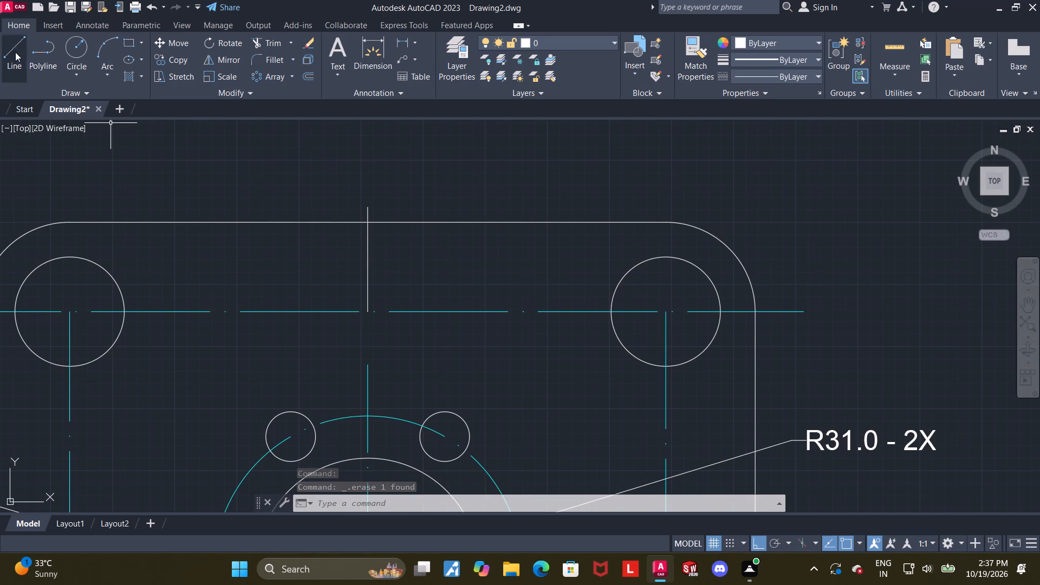
pyautogui.click(16, 44)
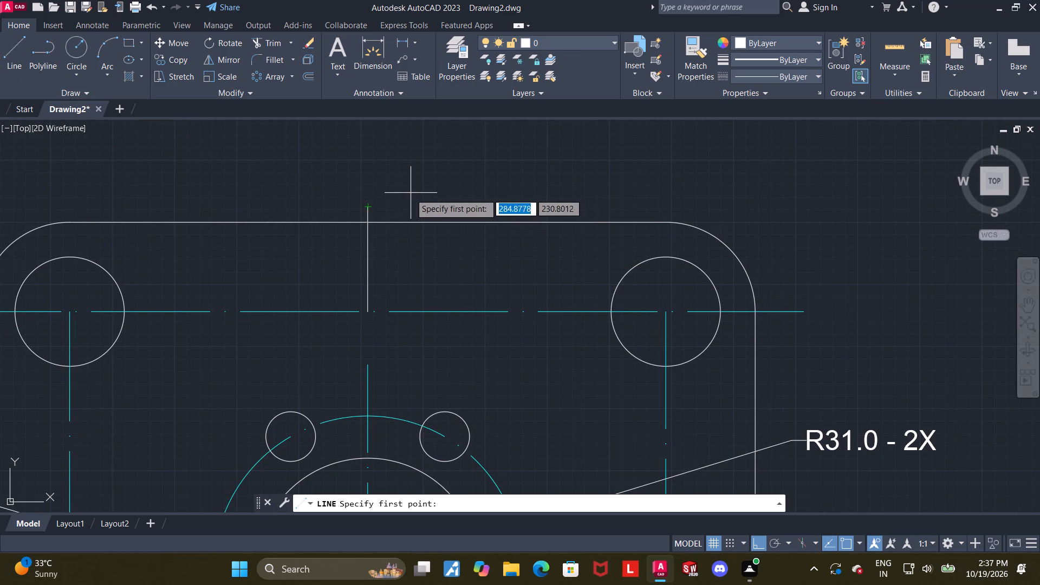
pyautogui.scroll(2, 374, 216)
pyautogui.click(350, 195)
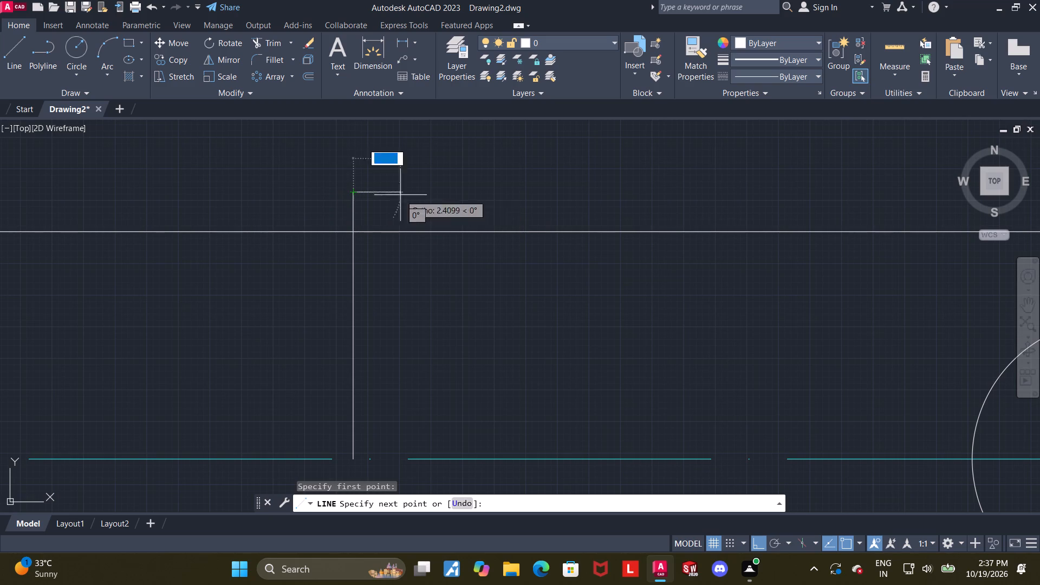
pyautogui.write('20')
pyautogui.press('Return')
pyautogui.press('Escape')
# Draw a 20 horizontal line to the left from the top end of the 21.1 vertical line.
pyautogui.click(18, 46)
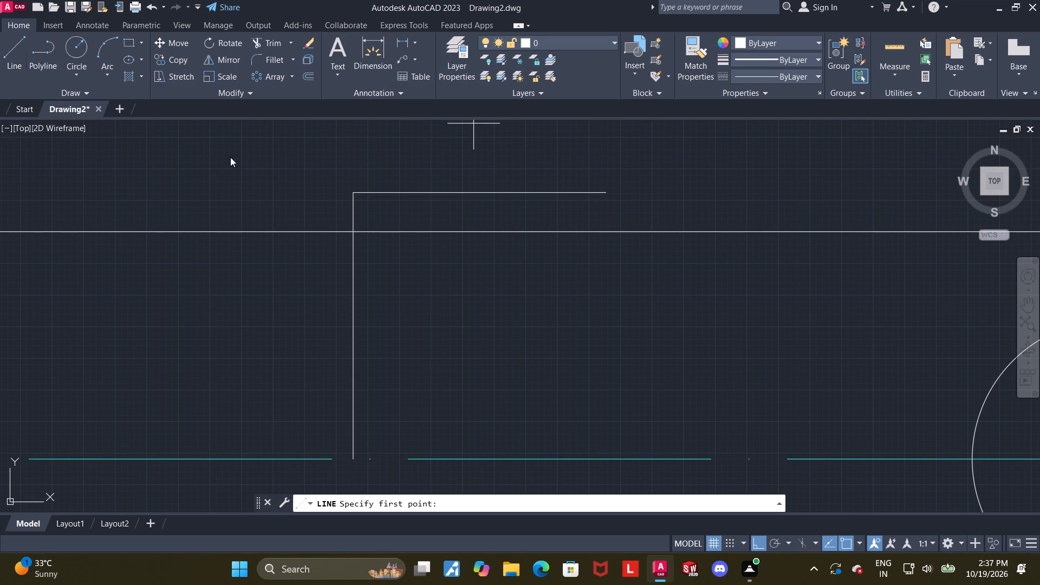
pyautogui.click(352, 193)
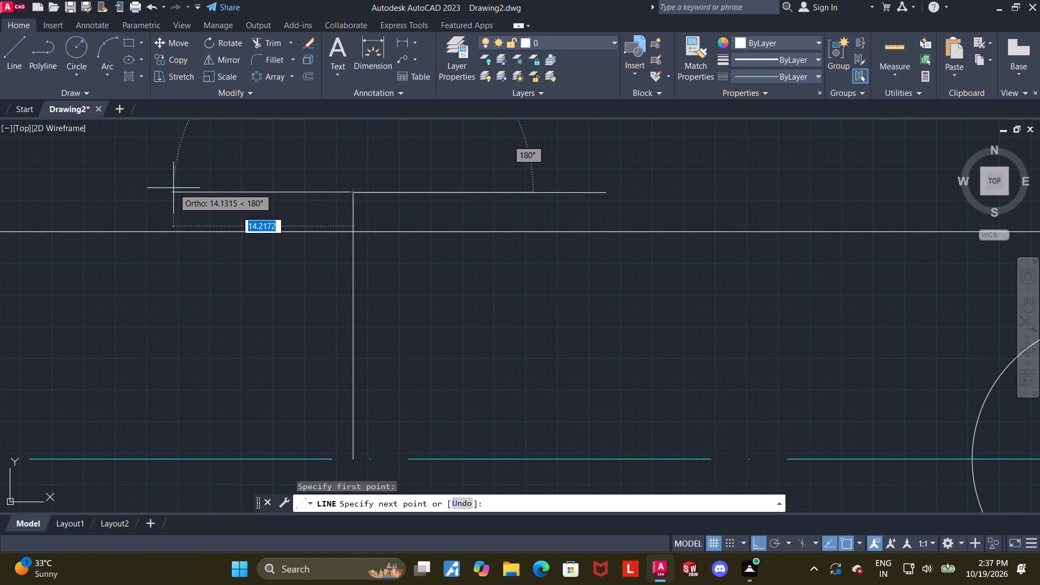
pyautogui.write('20')
pyautogui.press('Return')
pyautogui.press('Escape')
pyautogui.scroll(-2, 173, 188)
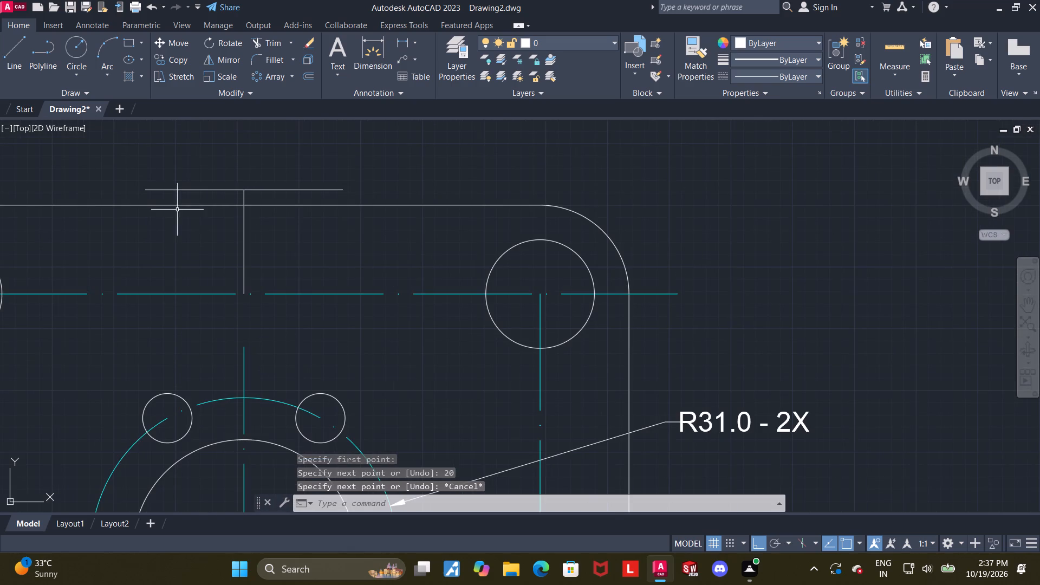
# Draw a 35 helper line left along the plate's top edge from the central vertical line, continuing into a vertical line upward.
pyautogui.moveTo(177, 235); pyautogui.dragTo(400, 243, button='middle')
pyautogui.middleClick(297, 237)
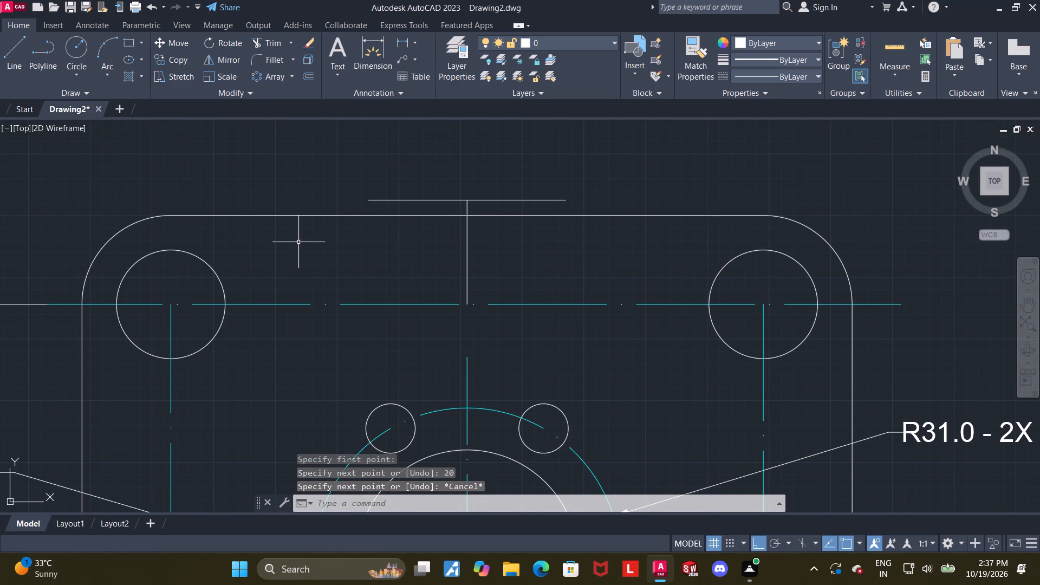
pyautogui.moveTo(298, 251); pyautogui.dragTo(298, 256, button='middle')
pyautogui.scroll(-1, 300, 254)
pyautogui.moveTo(324, 252); pyautogui.dragTo(317, 266, button='middle')
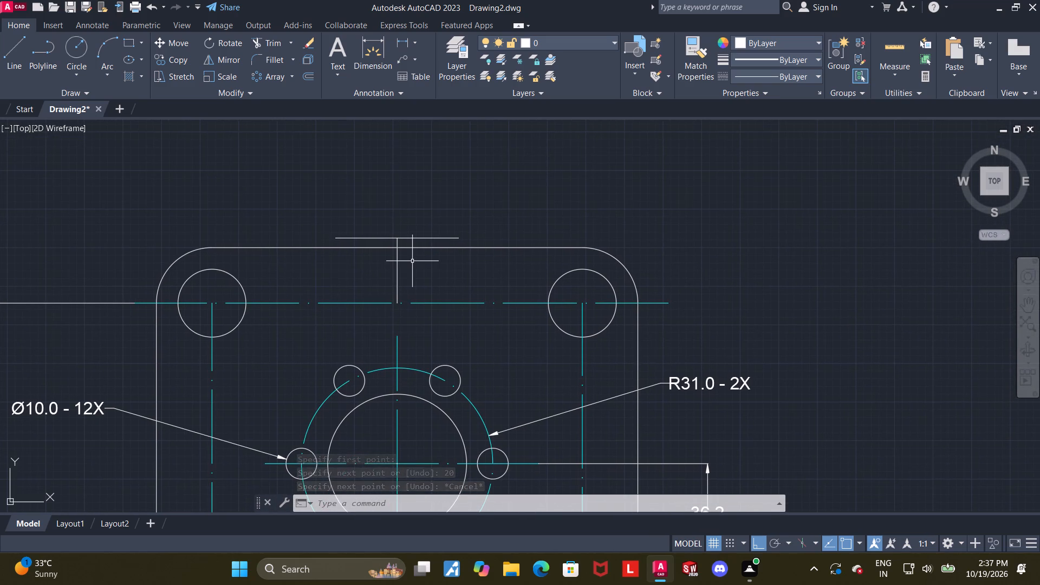
pyautogui.moveTo(355, 271); pyautogui.dragTo(349, 289, button='middle')
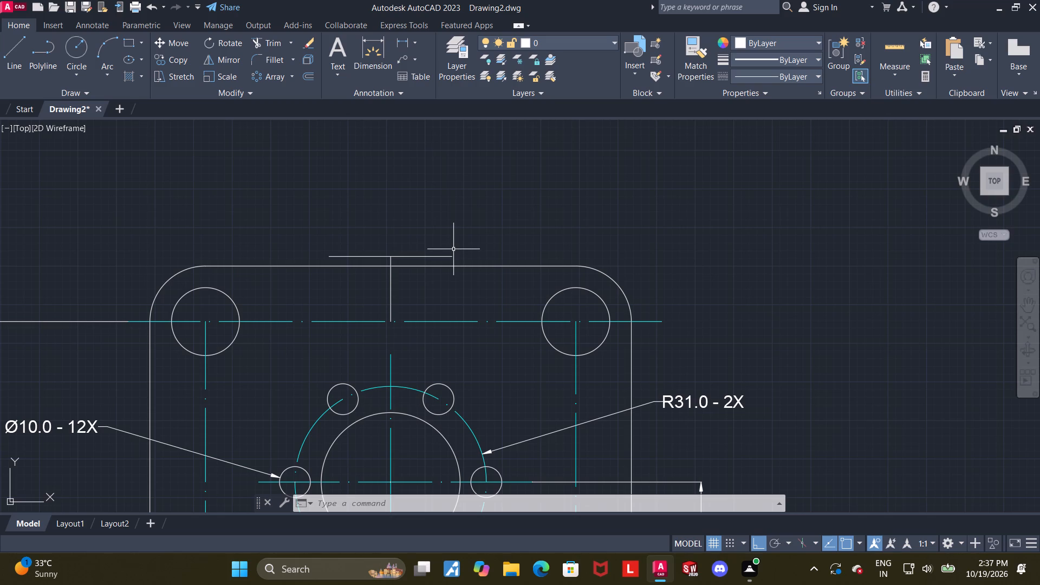
pyautogui.click(6, 53)
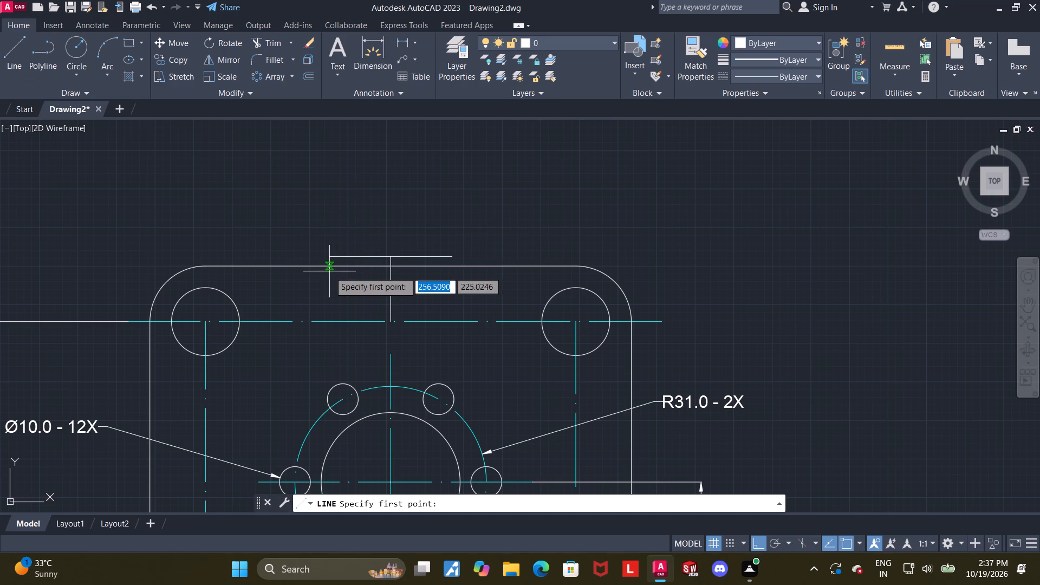
pyautogui.scroll(3, 388, 262)
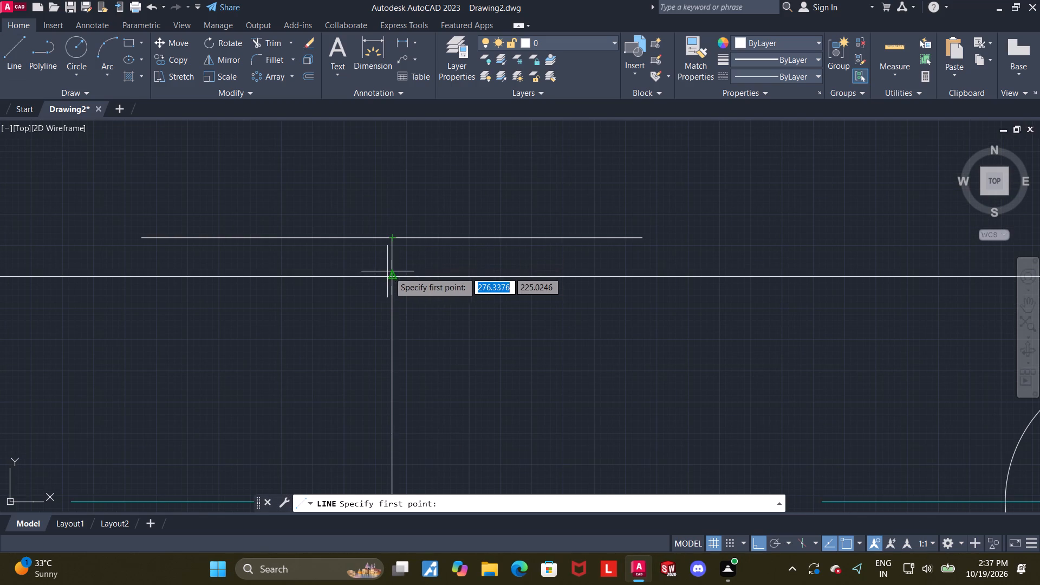
pyautogui.click(392, 277)
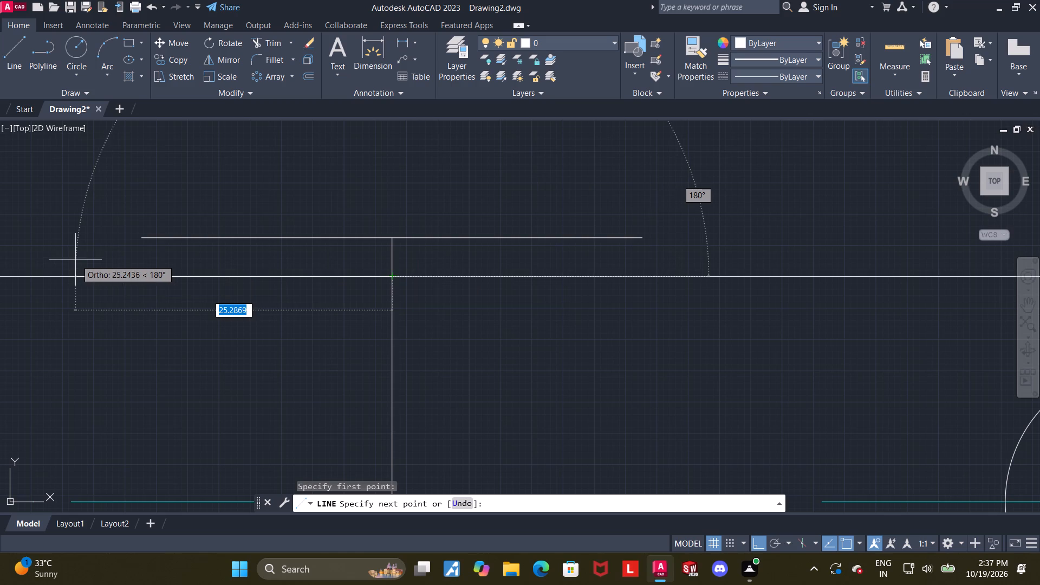
pyautogui.scroll(-3, 75, 259)
pyautogui.scroll(1, 65, 250)
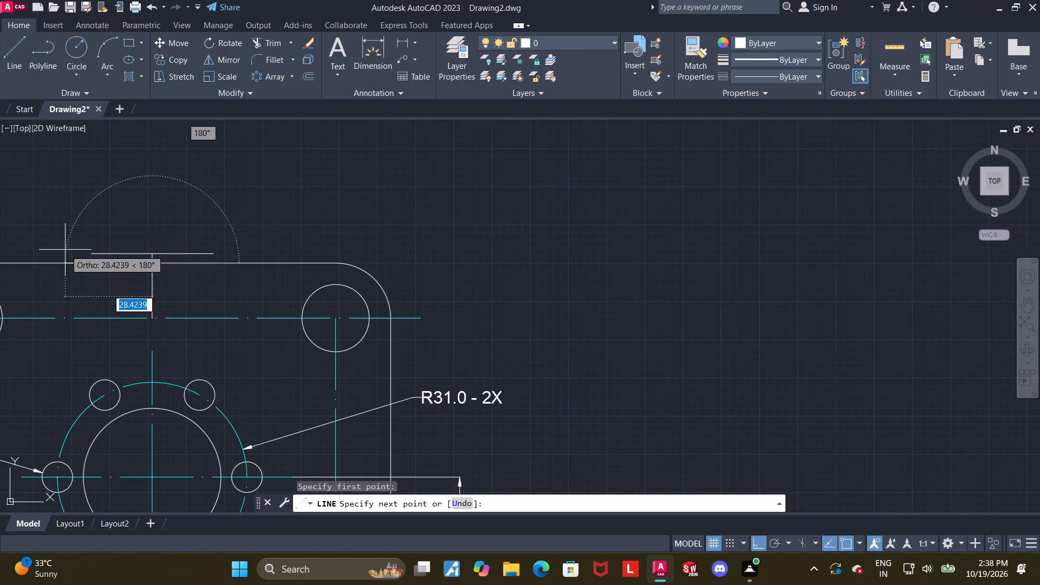
pyautogui.write('35')
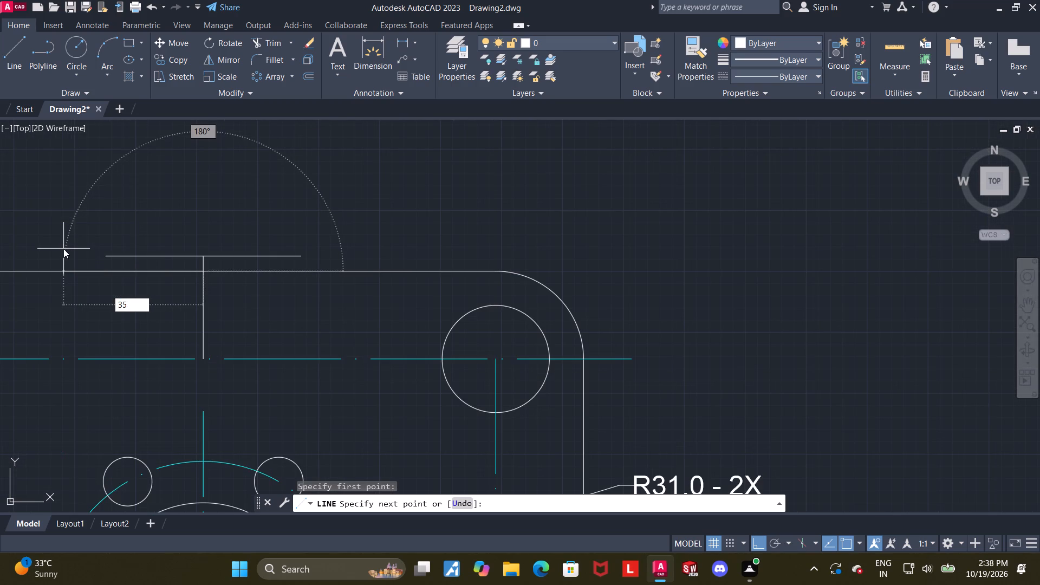
pyautogui.press('Return')
pyautogui.scroll(-2, 63, 246)
pyautogui.scroll(1, 53, 171)
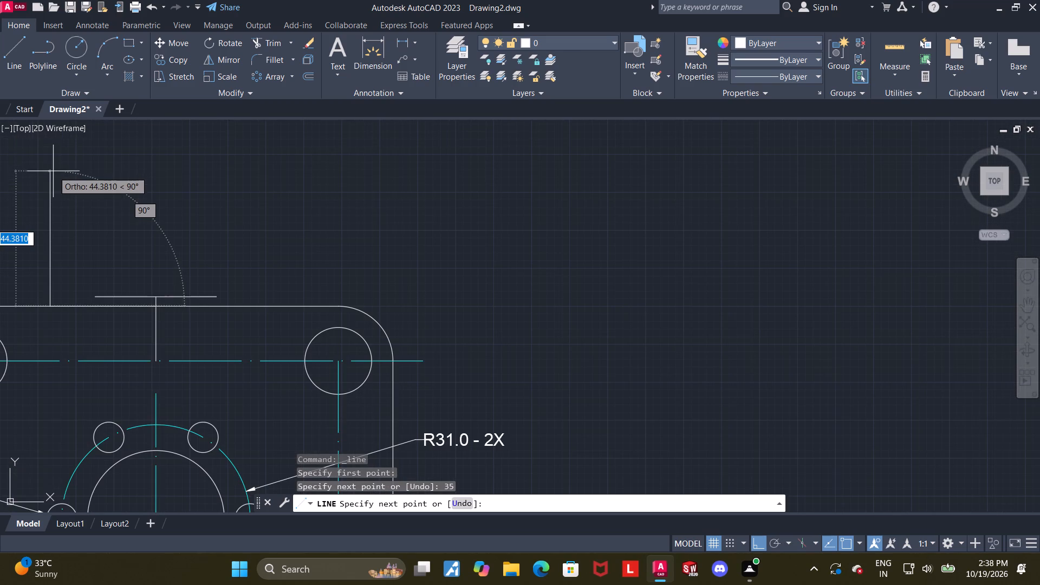
pyautogui.click(52, 158)
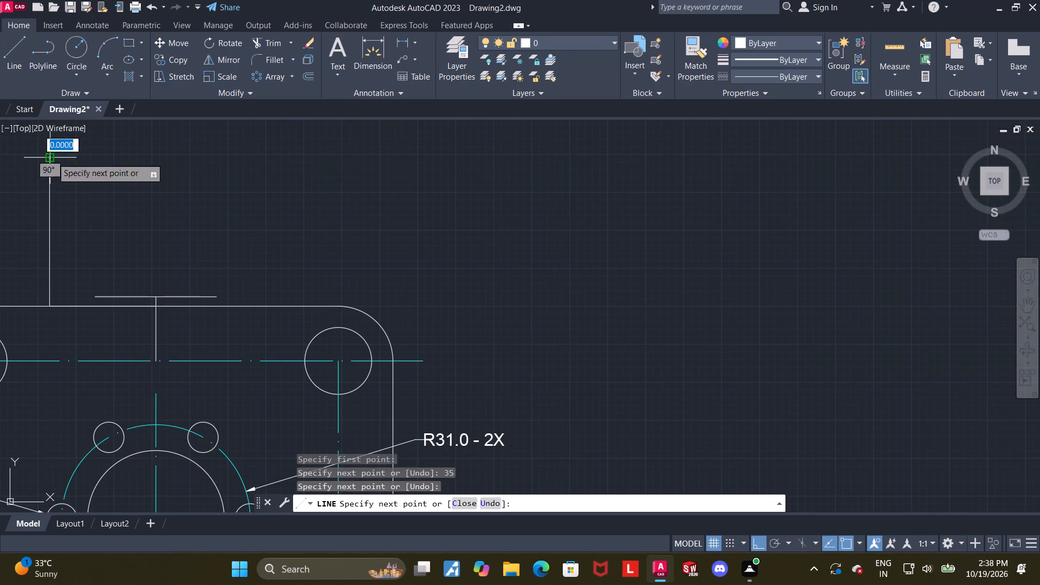
pyautogui.press('Escape')
pyautogui.press('Escape')
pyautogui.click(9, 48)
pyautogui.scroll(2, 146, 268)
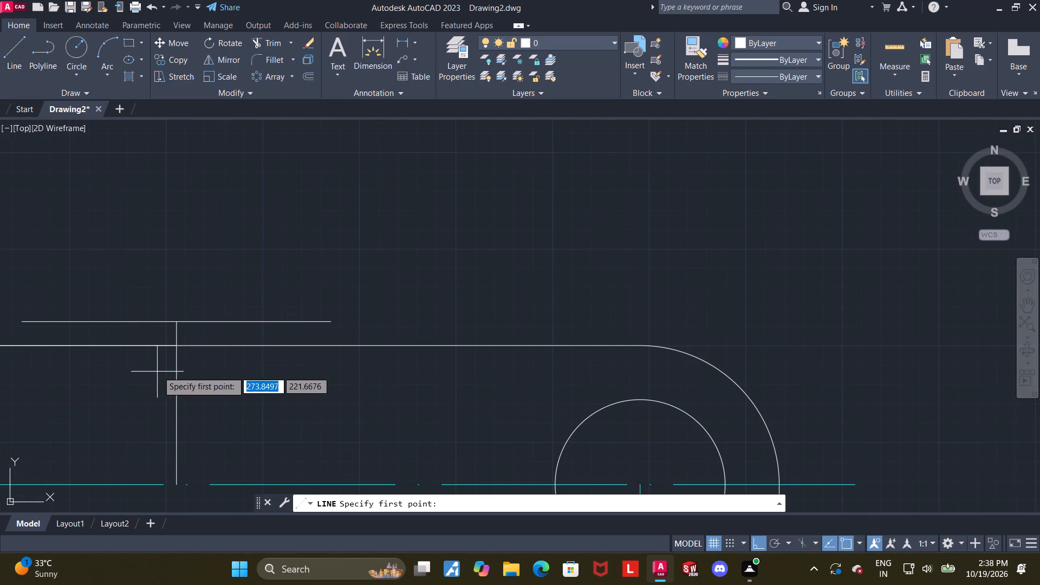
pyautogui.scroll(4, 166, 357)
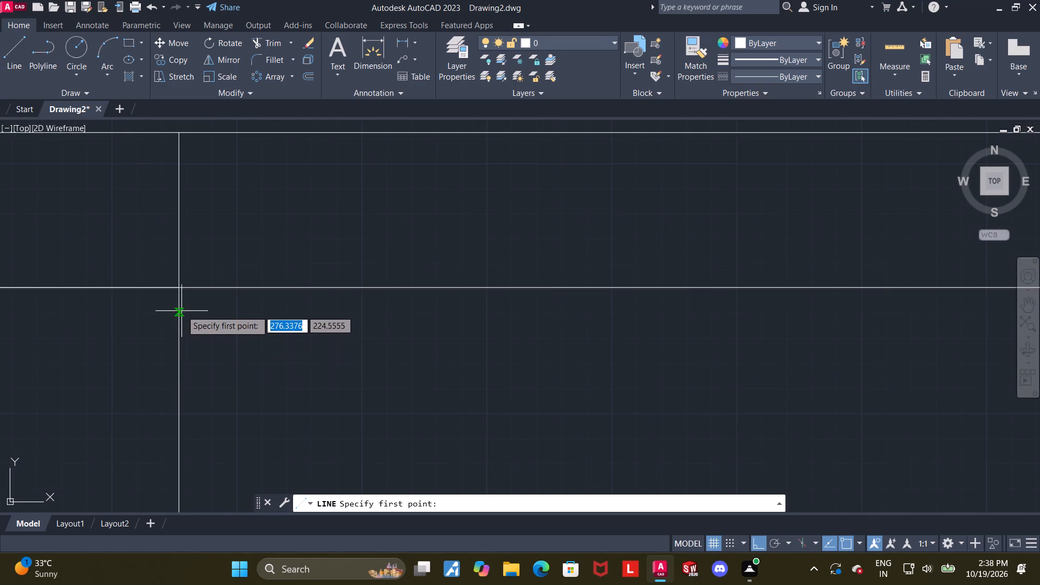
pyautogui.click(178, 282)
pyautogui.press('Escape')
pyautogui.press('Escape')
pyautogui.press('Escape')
# Draw a 35 helper line right along the plate's top edge from the central vertical line, continuing into a vertical line upward.
pyautogui.click(5, 39)
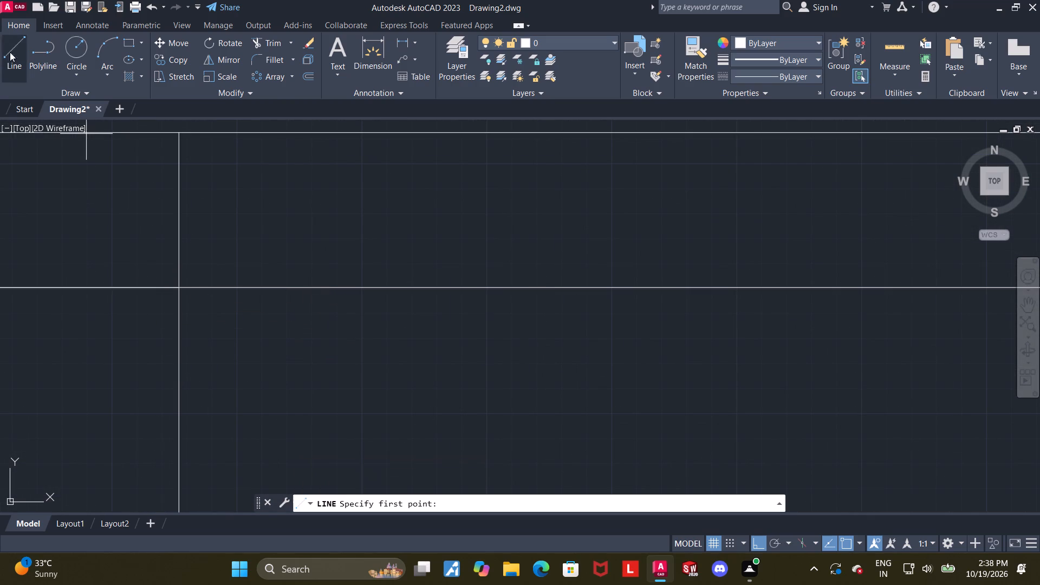
pyautogui.click(178, 284)
pyautogui.scroll(-4, 503, 293)
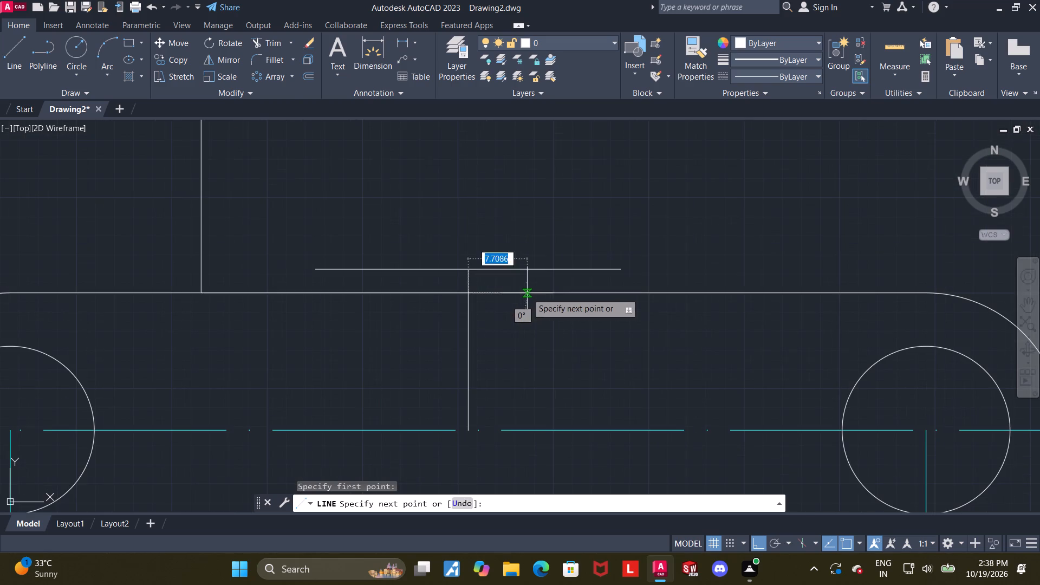
pyautogui.write('35')
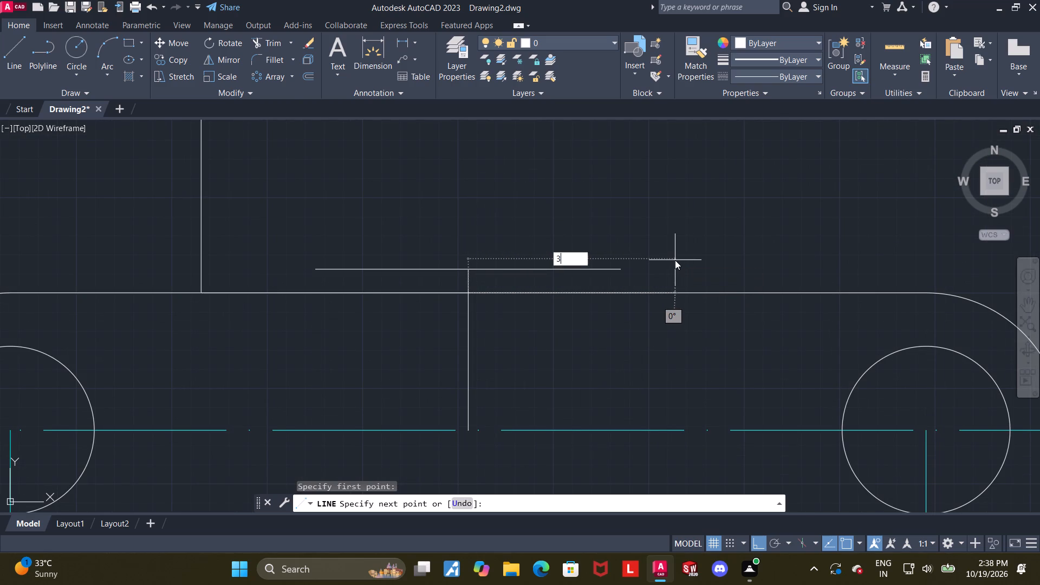
pyautogui.press('Return')
pyautogui.scroll(-3, 675, 260)
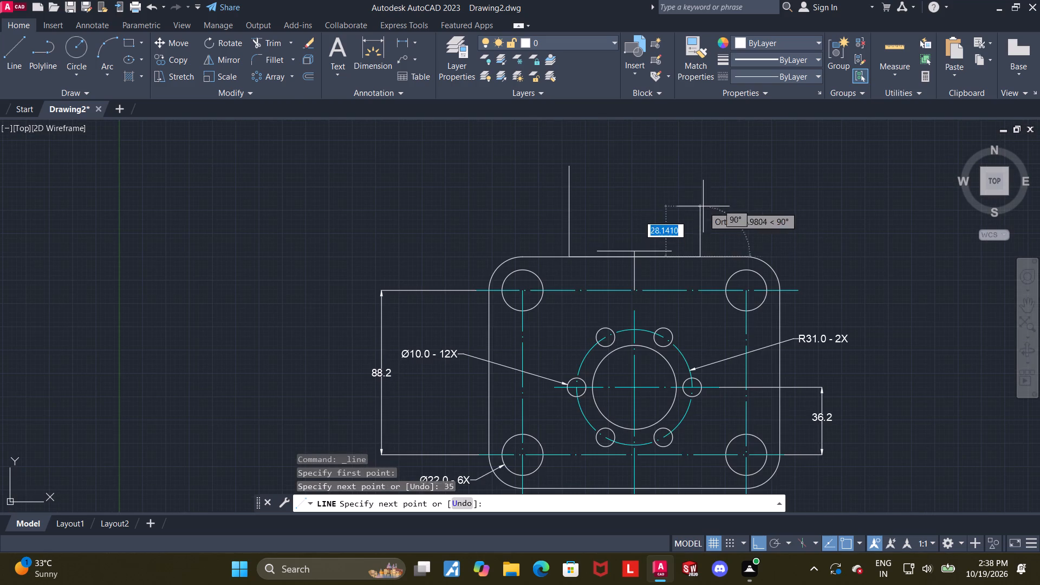
pyautogui.scroll(1, 701, 182)
pyautogui.click(688, 149)
pyautogui.press('Escape')
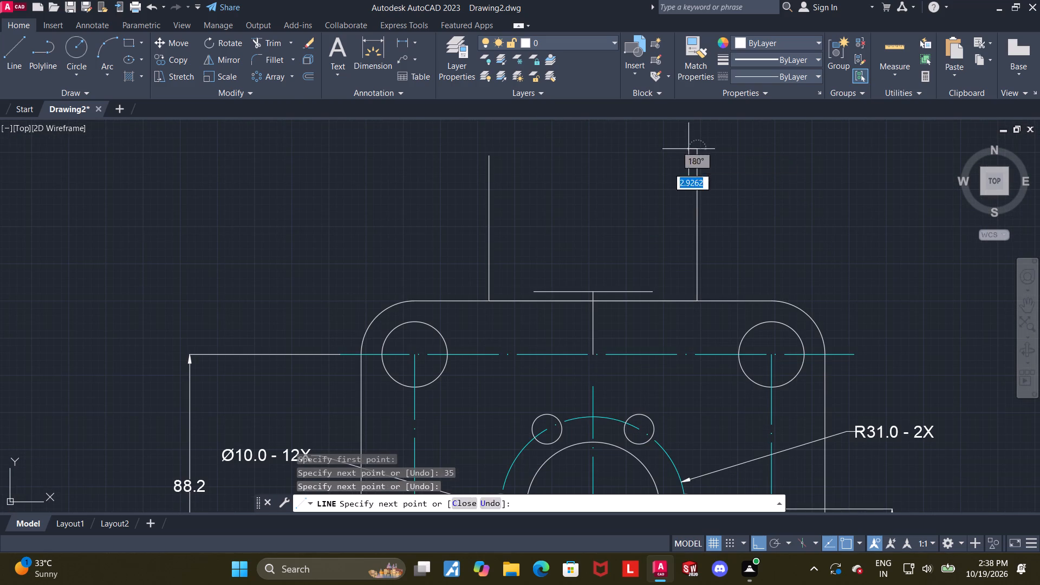
# Delete the two 35 horizontal helper lines lying on the plate's top edge.
pyautogui.scroll(1, 580, 330)
pyautogui.click(548, 284)
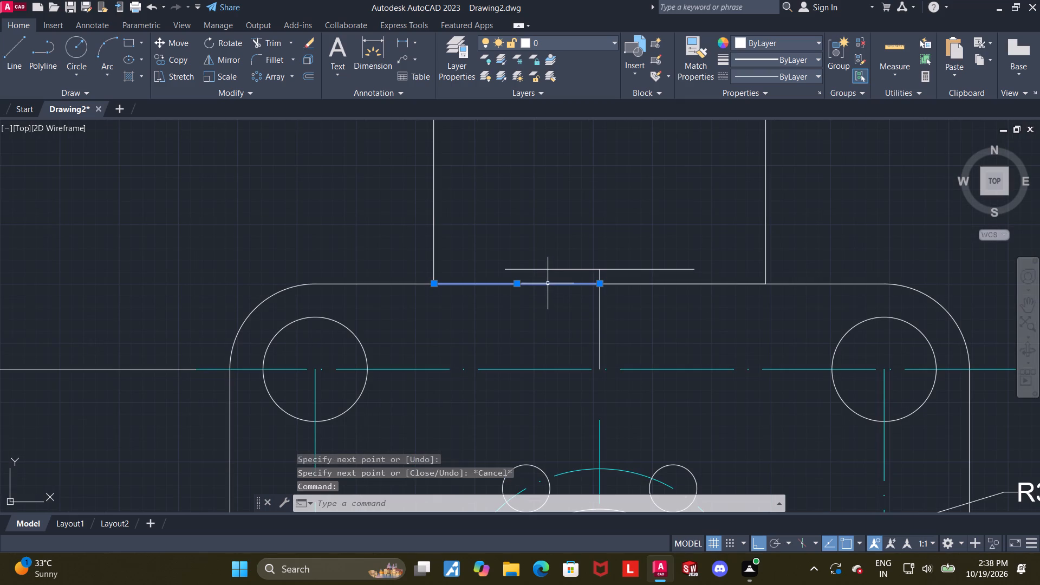
pyautogui.press('Delete')
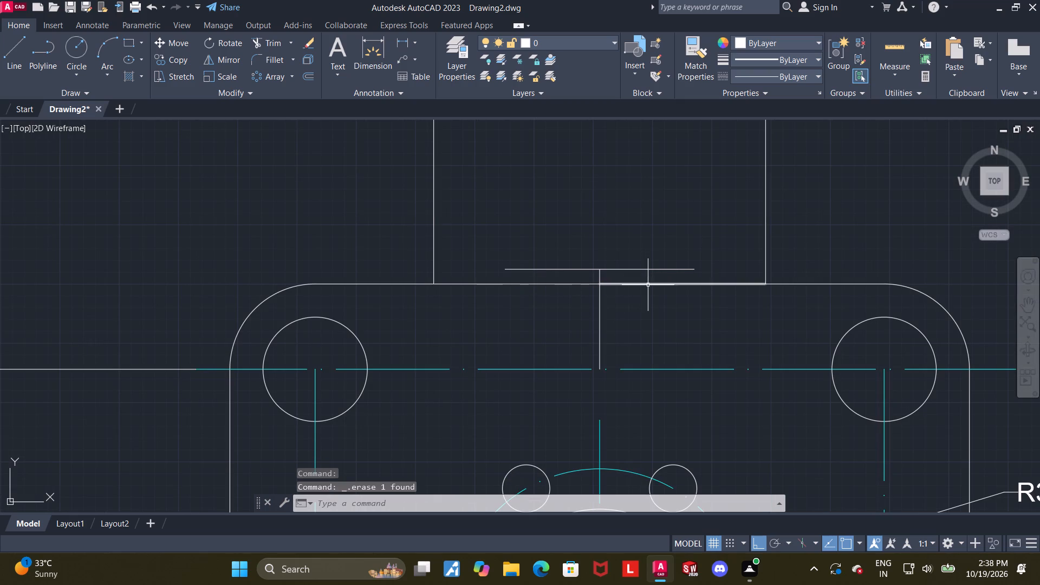
pyautogui.click(648, 285)
pyautogui.press('Delete')
# Draw a 16 diameter circle centred on the left end of the horizontal line above the top edge.
pyautogui.moveTo(657, 322); pyautogui.dragTo(564, 364, button='middle')
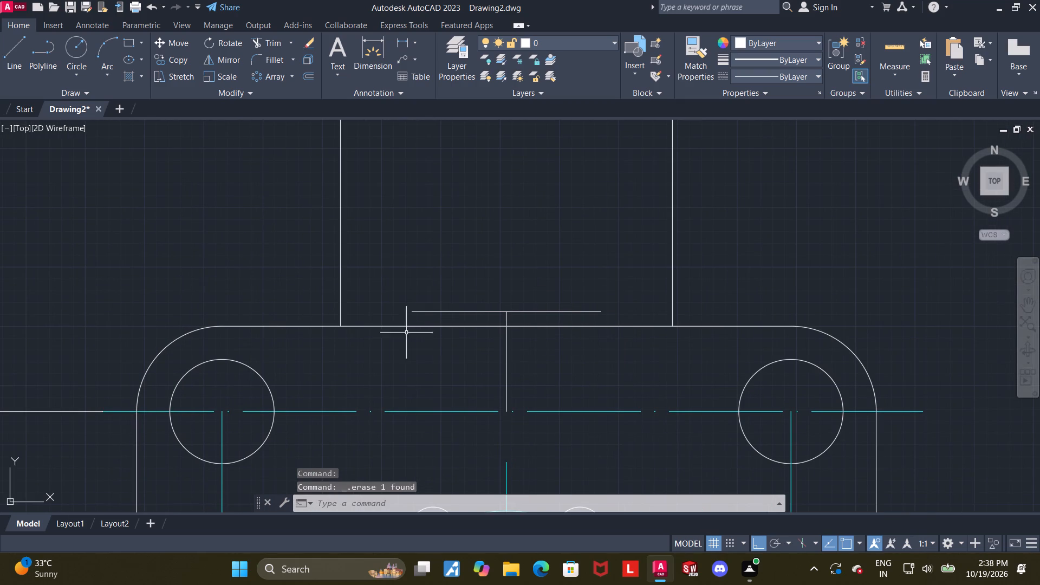
pyautogui.scroll(1, 470, 348)
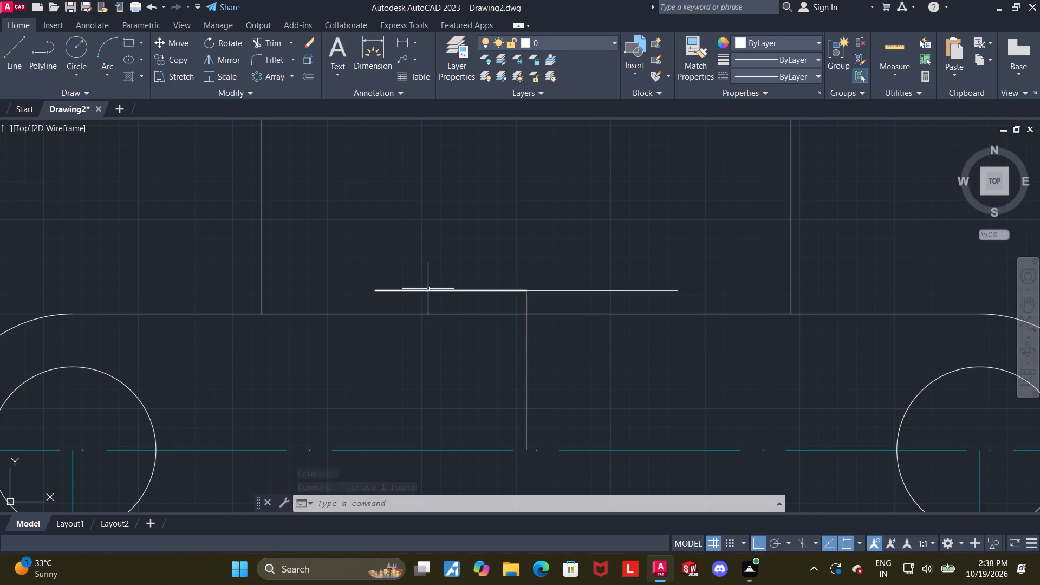
pyautogui.click(76, 40)
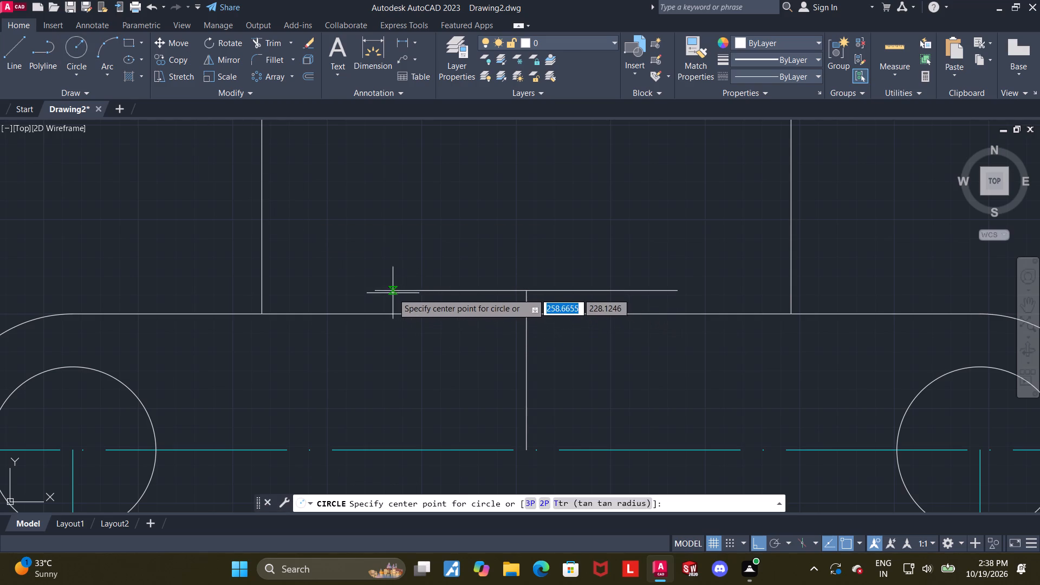
pyautogui.click(376, 291)
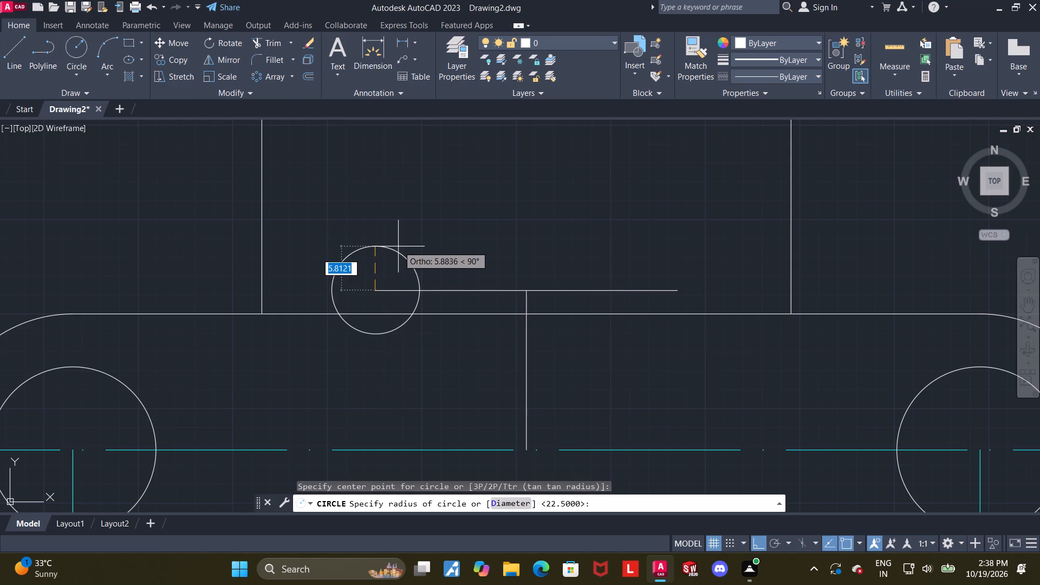
pyautogui.press('d')
pyautogui.press('Return')
pyautogui.write('16')
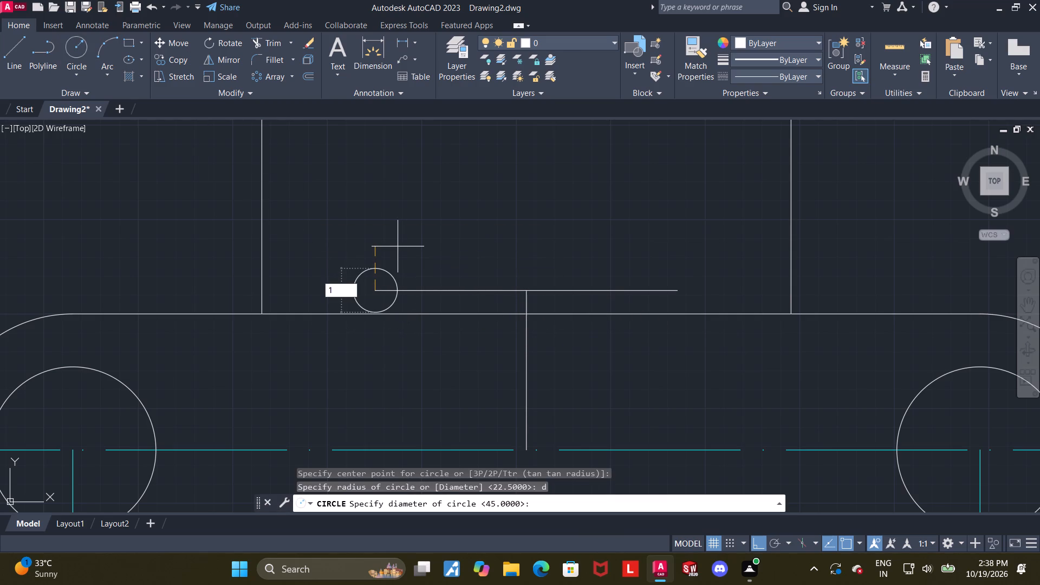
pyautogui.press('Return')
pyautogui.press('Escape')
pyautogui.press('Escape')
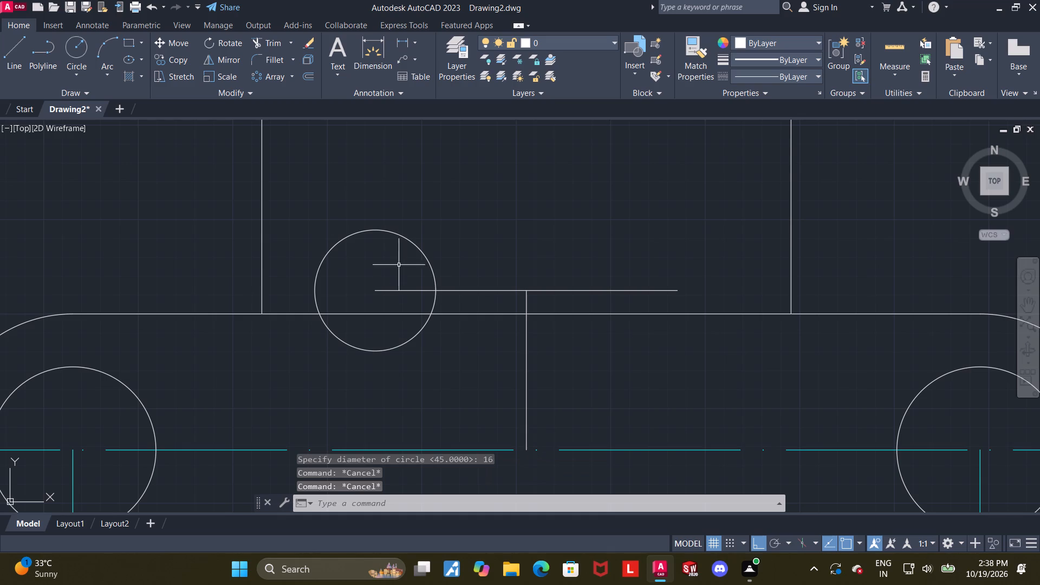
# Remove the plate's top edge between the two tall vertical lines by trimming its ends and deleting the leftover piece.
pyautogui.scroll(1, 400, 290)
pyautogui.scroll(-1, 380, 347)
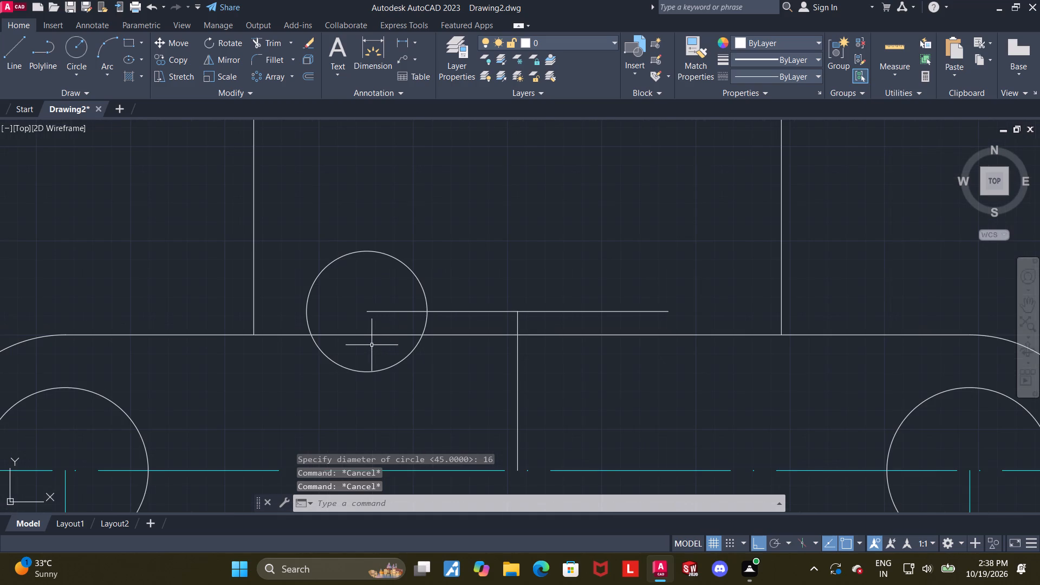
pyautogui.click(271, 42)
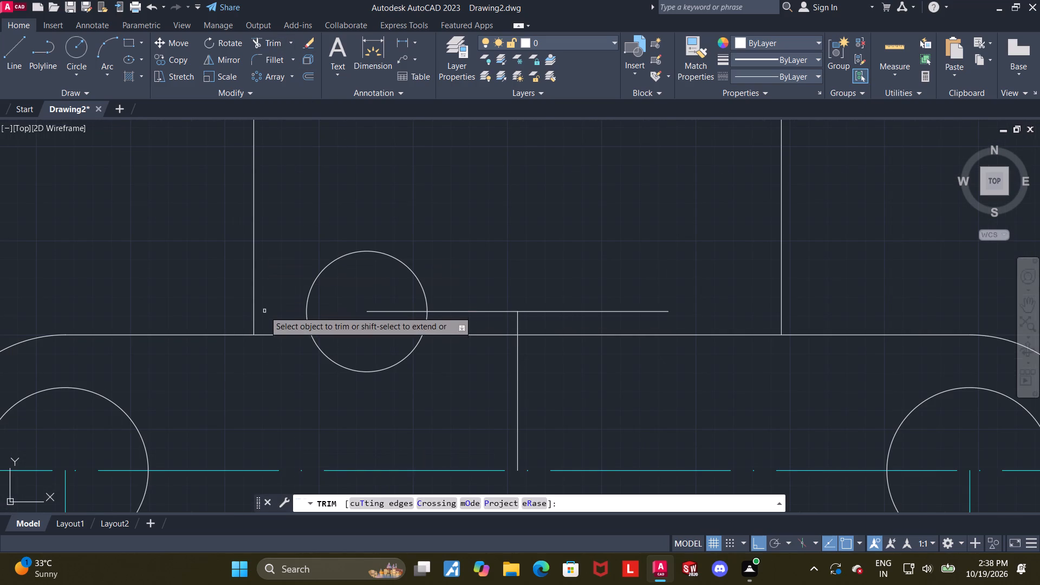
pyautogui.click(271, 337)
pyautogui.click(765, 336)
pyautogui.press('Escape')
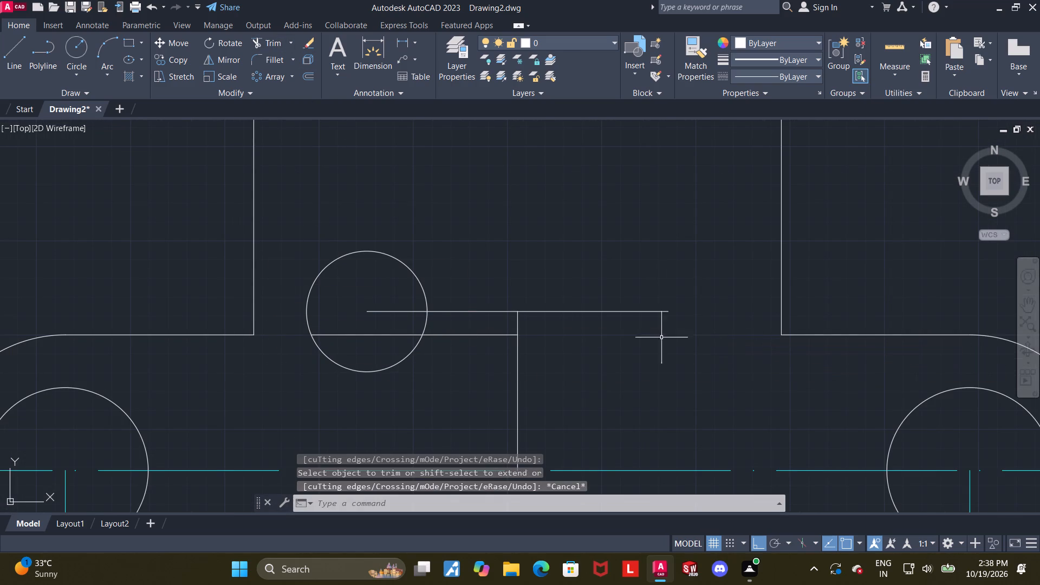
pyautogui.click(452, 336)
pyautogui.press('Delete')
pyautogui.press('Escape')
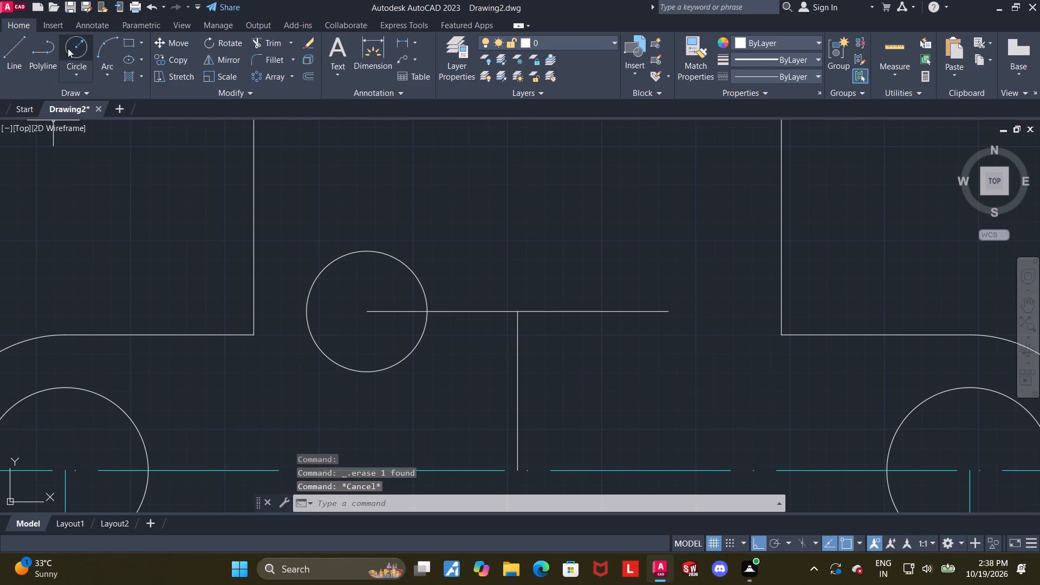
# Draw a 16 diameter circle centred on the right end of the horizontal line above the removed top edge.
pyautogui.click(71, 48)
pyautogui.click(668, 313)
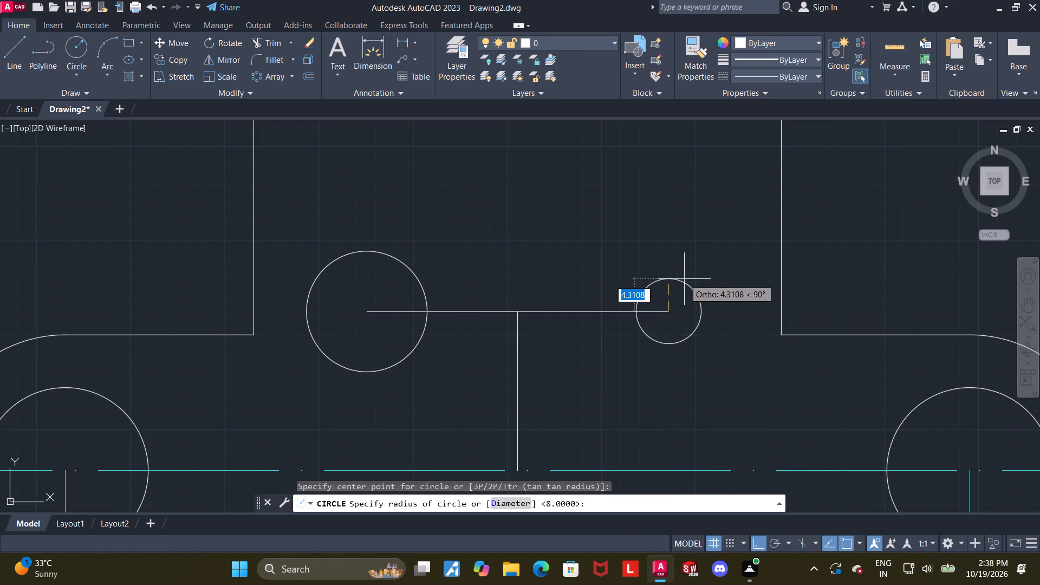
pyautogui.press('d')
pyautogui.press('Return')
pyautogui.write('16')
pyautogui.press('Return')
pyautogui.press('Escape')
# Draw a horizontal centreline segment from the left 16 diameter circle's centre to just beyond its left side.
pyautogui.scroll(-2, 653, 295)
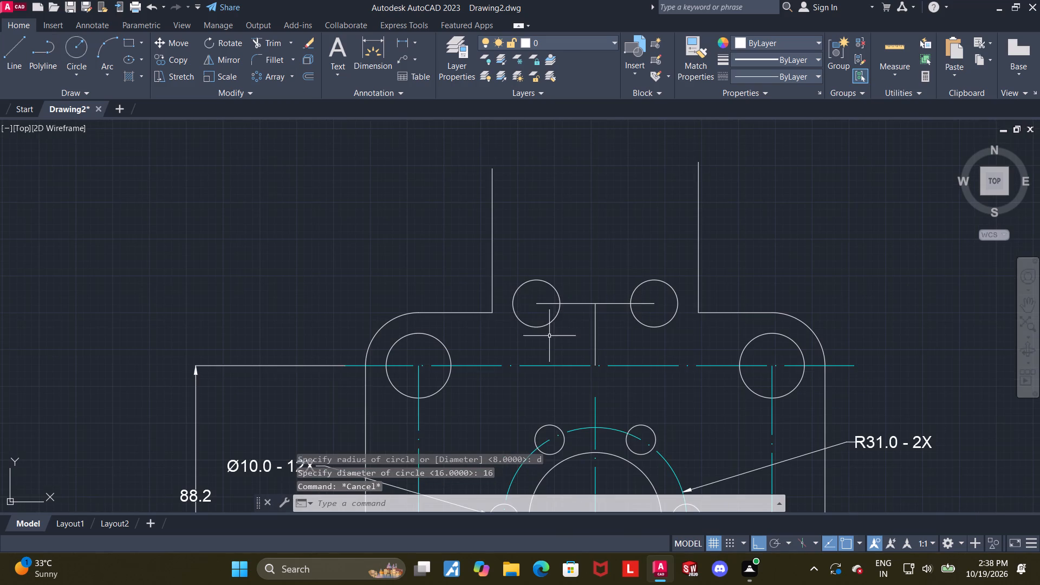
pyautogui.moveTo(541, 344); pyautogui.dragTo(502, 339, button='middle')
pyautogui.scroll(1, 550, 338)
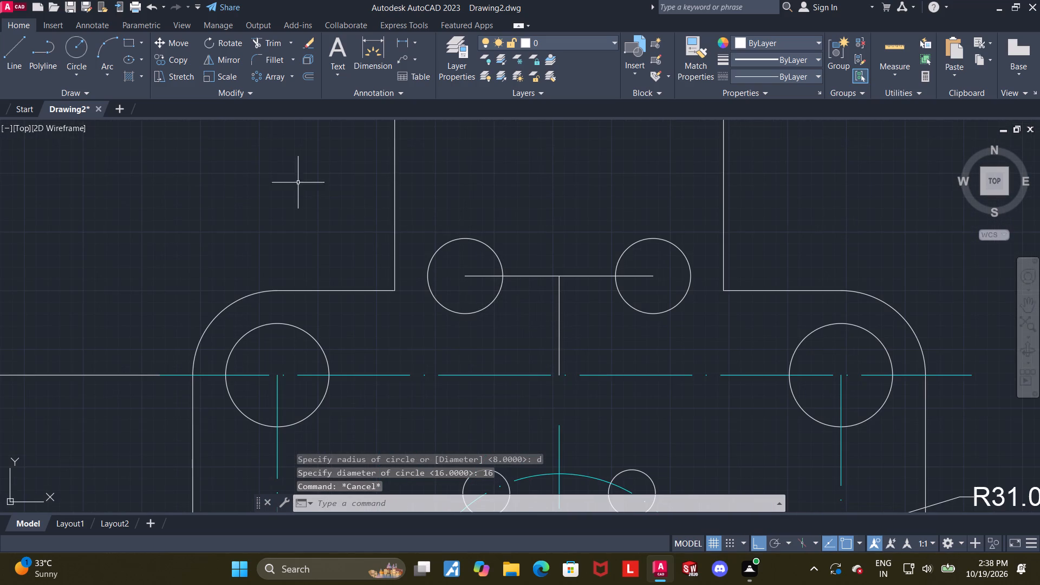
pyautogui.click(0, 59)
pyautogui.click(9, 55)
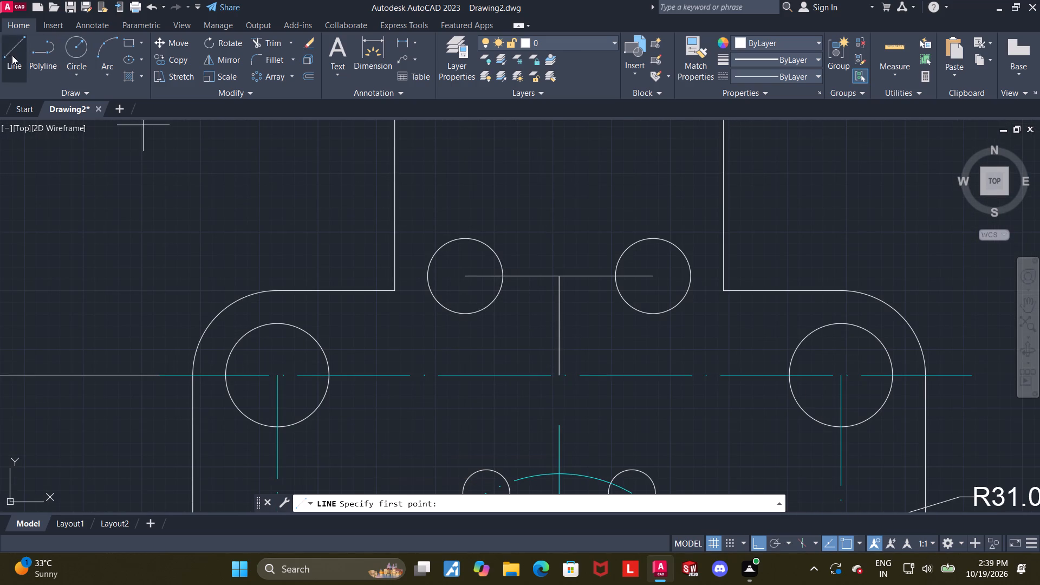
pyautogui.scroll(2, 466, 250)
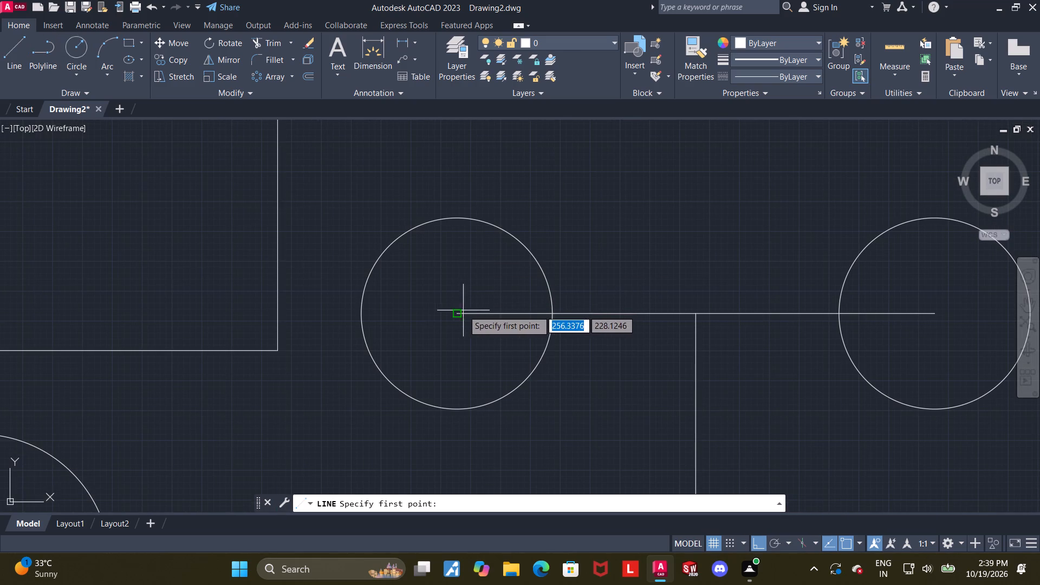
pyautogui.click(458, 312)
pyautogui.click(334, 312)
pyautogui.press('Escape')
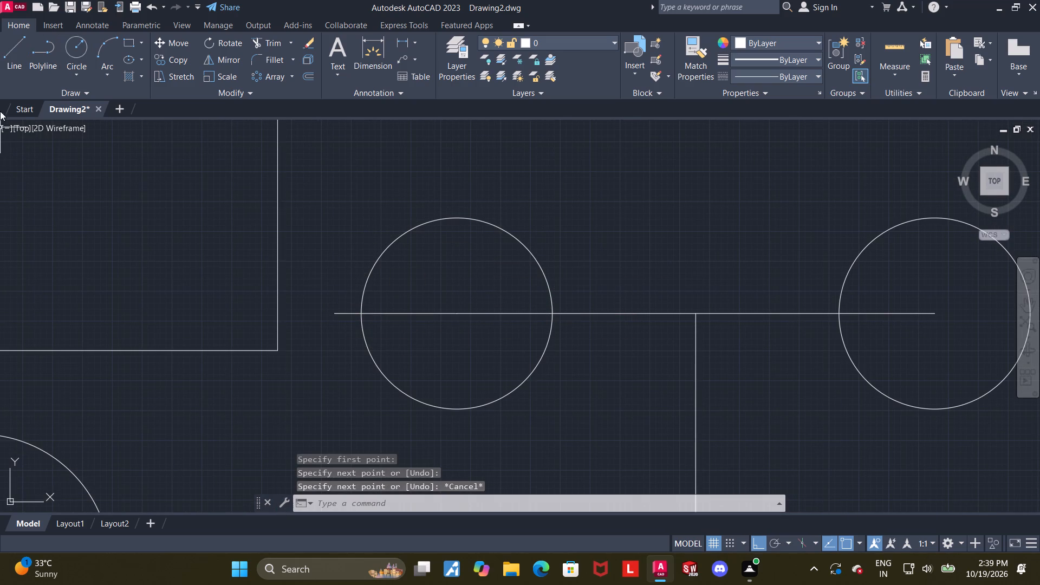
# Draw a horizontal line about 10 long from the right 16 diameter circle's centre to just beyond its right side.
pyautogui.click(10, 55)
pyautogui.scroll(-1, 91, 146)
pyautogui.scroll(1, 655, 225)
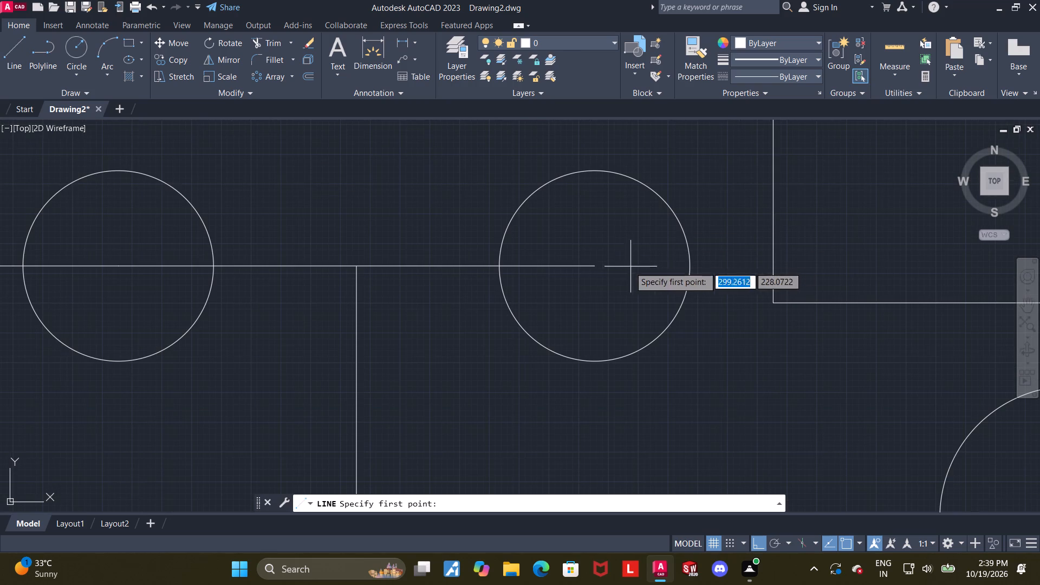
pyautogui.click(595, 265)
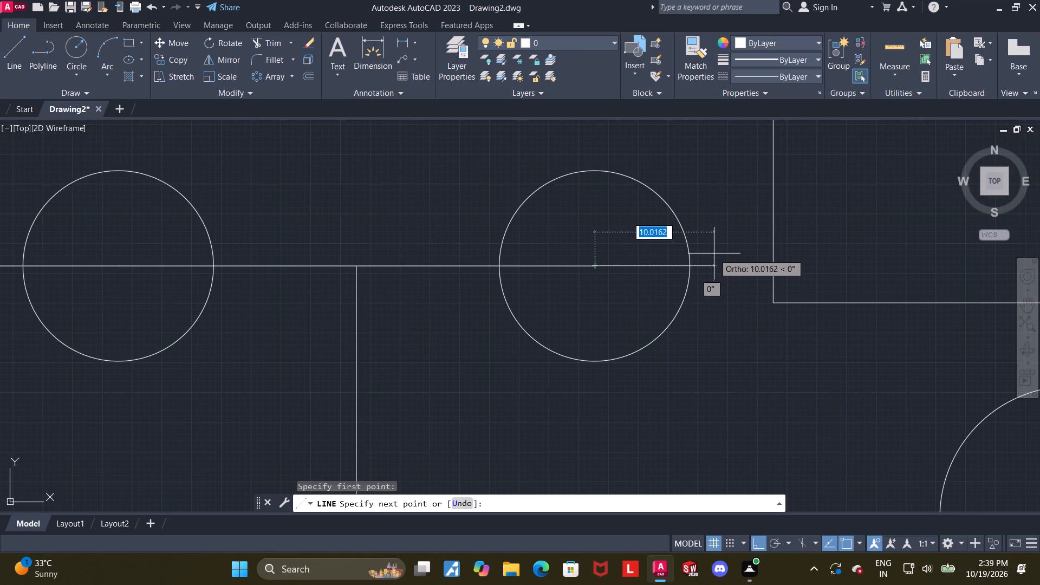
pyautogui.click(714, 253)
pyautogui.press('Escape')
# Join the horizontal segments running through both 16 diameter circles into one continuous line.
pyautogui.click(633, 285)
pyautogui.click(581, 253)
pyautogui.scroll(-1, 348, 259)
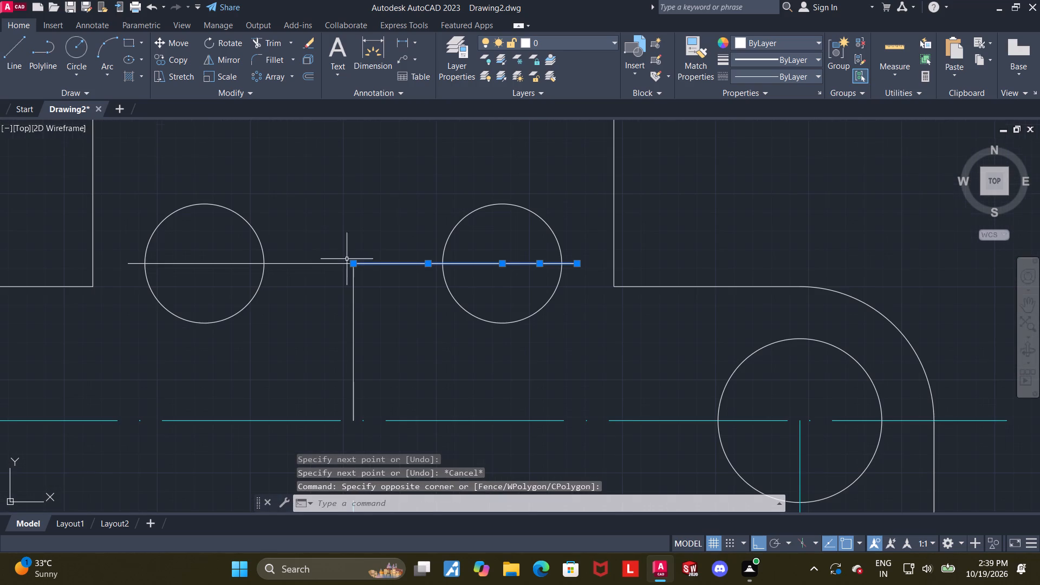
pyautogui.press('j')
pyautogui.press('Return')
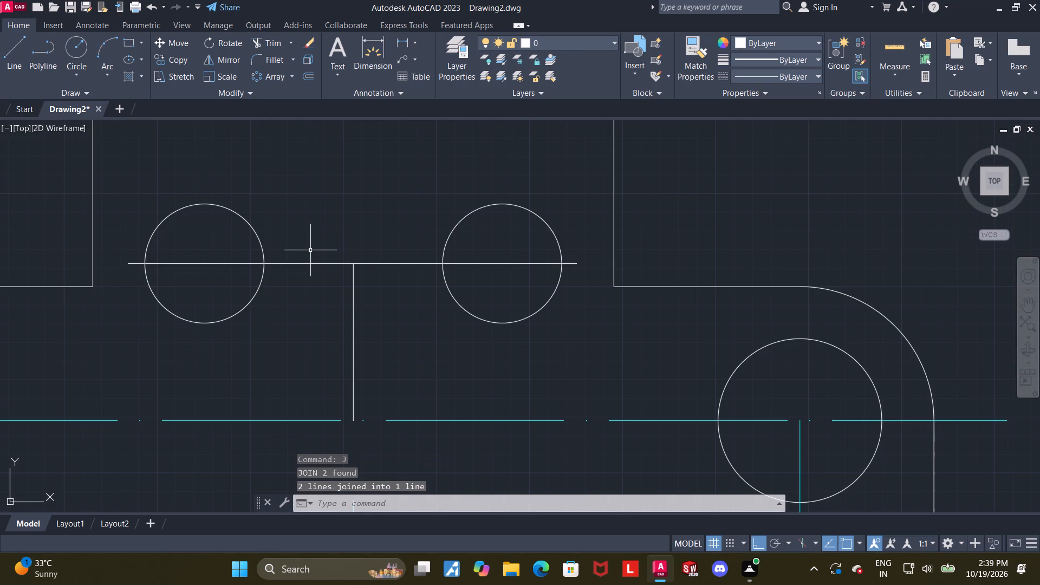
pyautogui.moveTo(217, 273); pyautogui.dragTo(207, 264)
pyautogui.click(190, 252)
pyautogui.press('j')
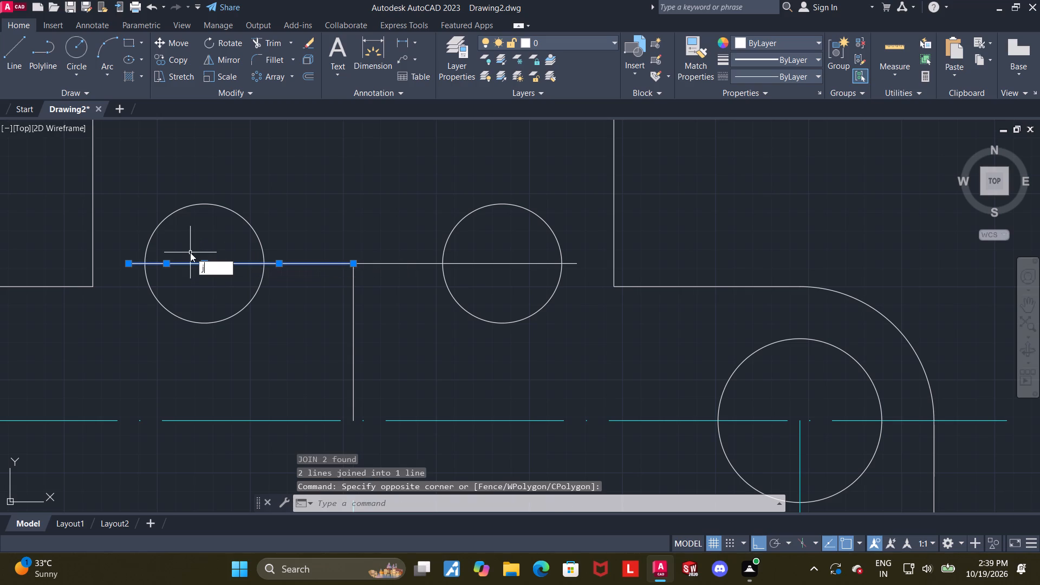
pyautogui.press('Return')
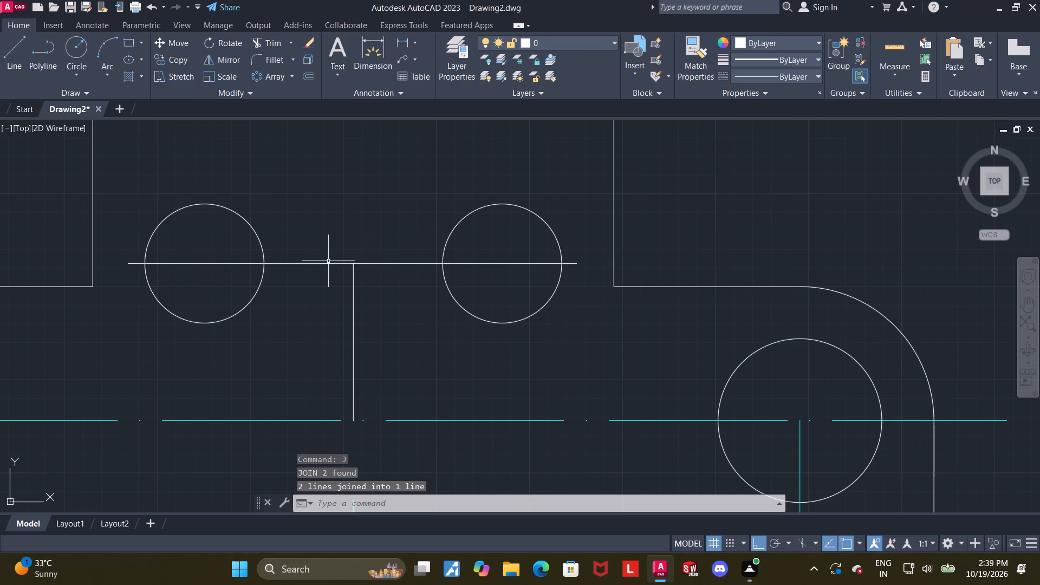
pyautogui.click(328, 262)
pyautogui.click(378, 264)
pyautogui.press('j')
pyautogui.press('Return')
# Give the joined horizontal line through the 16 diameter circles the dash-dot ACAD centreline linetype and cyan colour.
pyautogui.click(385, 262)
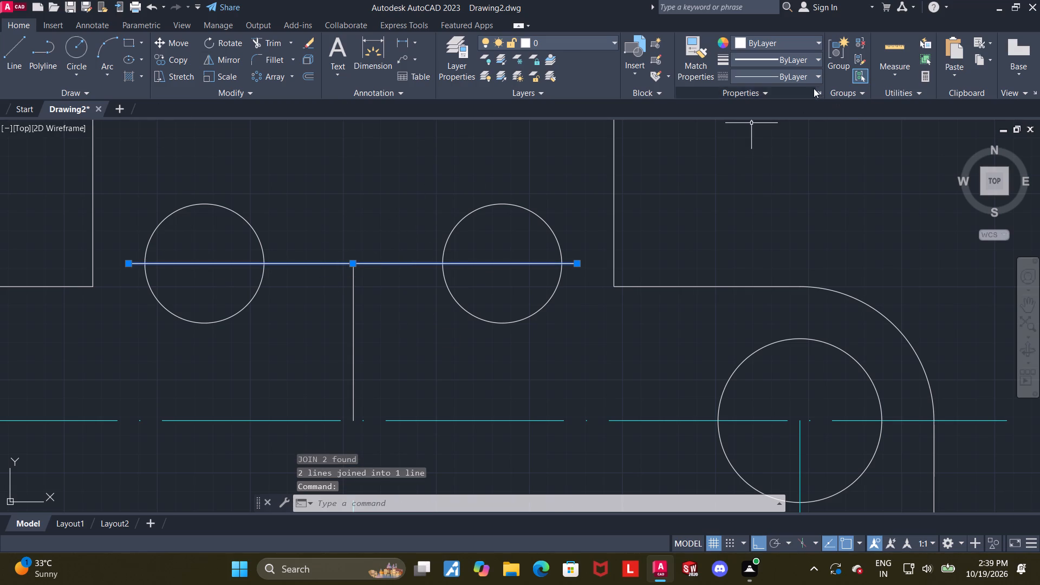
pyautogui.click(809, 79)
pyautogui.click(764, 120)
pyautogui.click(787, 40)
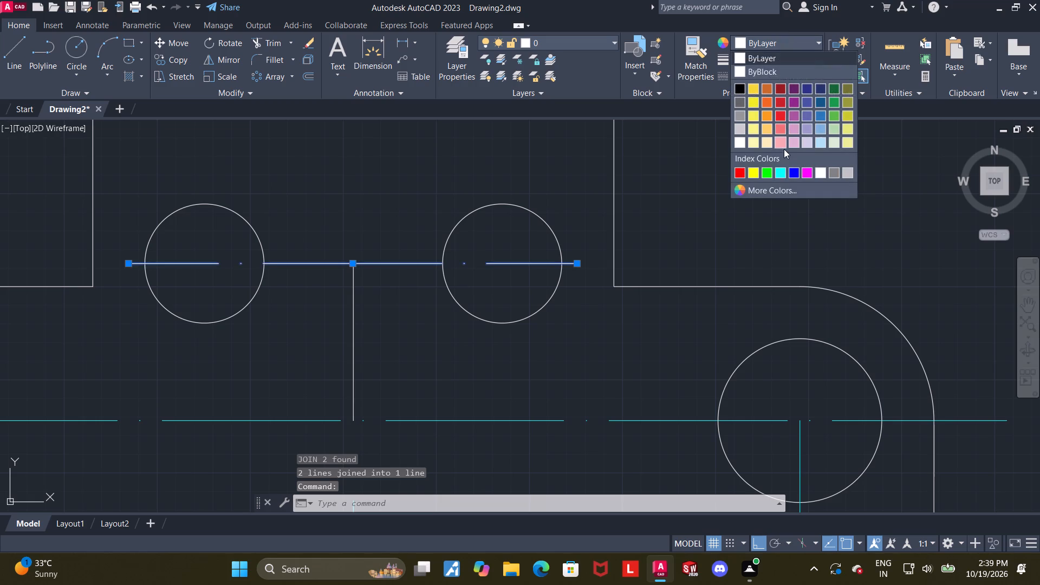
pyautogui.click(781, 173)
pyautogui.press('Escape')
# Dimension the vertical distance between the upper corner holes' centreline and the 16 diameter holes' centreline, placing it left of the plate.
pyautogui.scroll(-1, 729, 196)
pyautogui.moveTo(728, 199); pyautogui.dragTo(727, 205, button='middle')
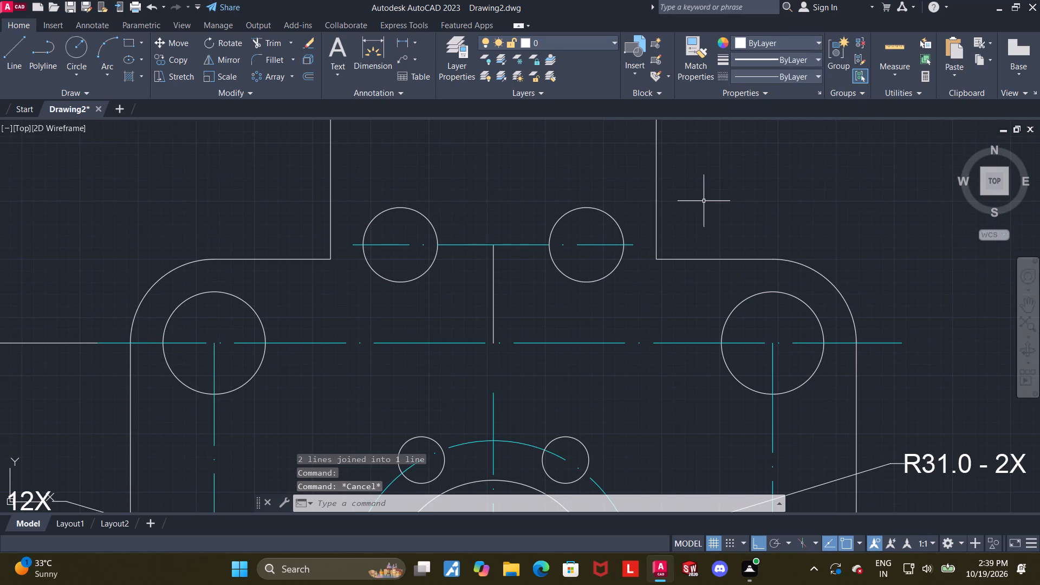
pyautogui.click(374, 51)
pyautogui.scroll(-1, 263, 158)
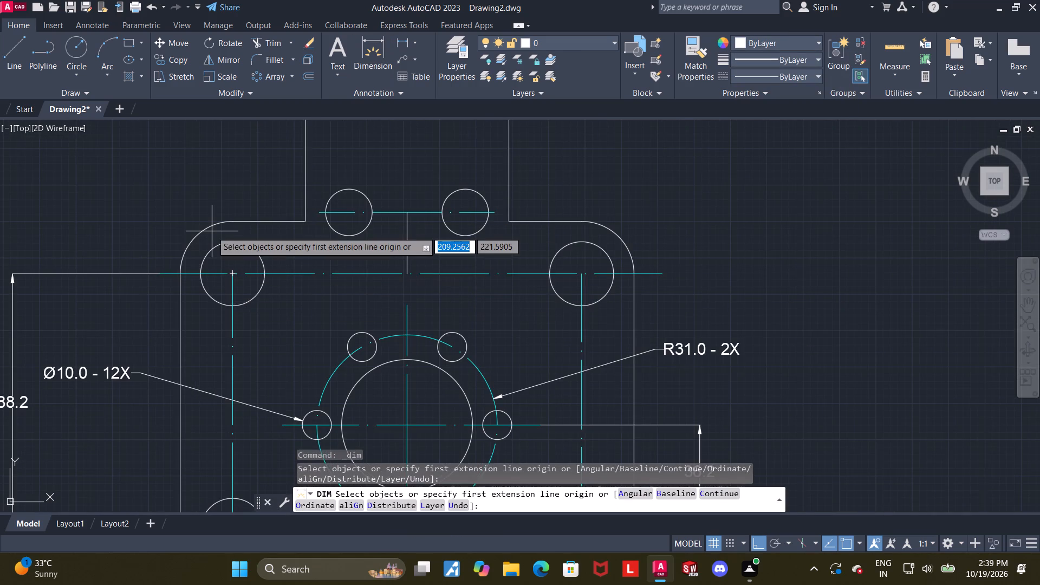
pyautogui.scroll(1, 212, 232)
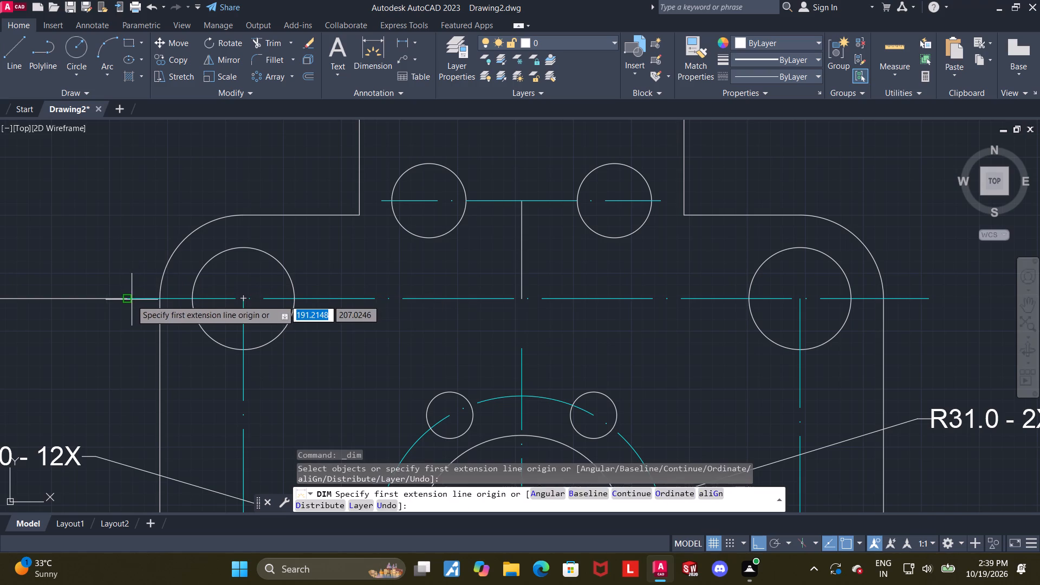
pyautogui.click(130, 298)
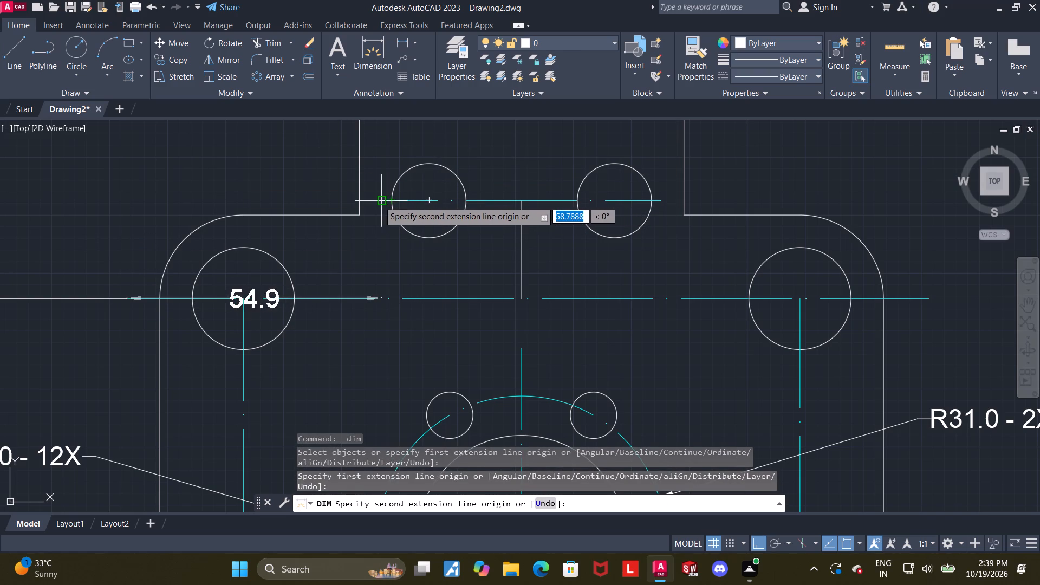
pyautogui.click(381, 202)
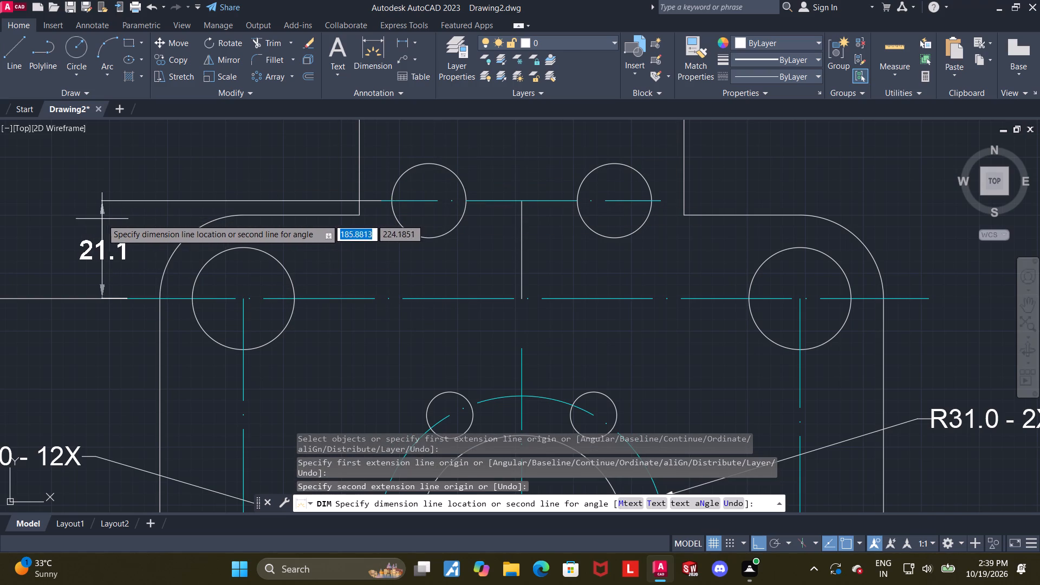
pyautogui.scroll(-2, 85, 214)
pyautogui.scroll(1, 83, 214)
pyautogui.click(77, 218)
pyautogui.press('Escape')
pyautogui.scroll(-1, 118, 226)
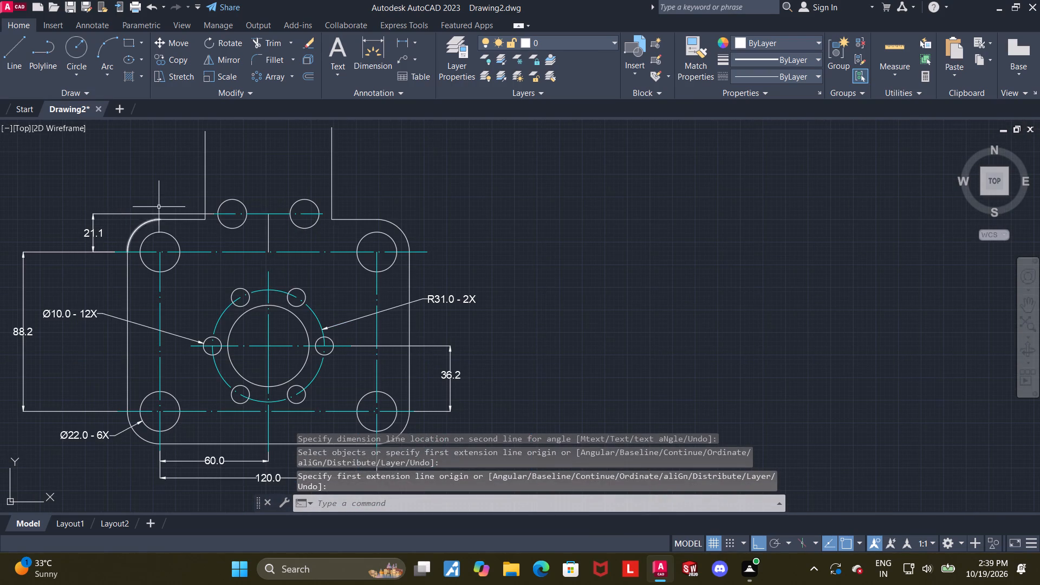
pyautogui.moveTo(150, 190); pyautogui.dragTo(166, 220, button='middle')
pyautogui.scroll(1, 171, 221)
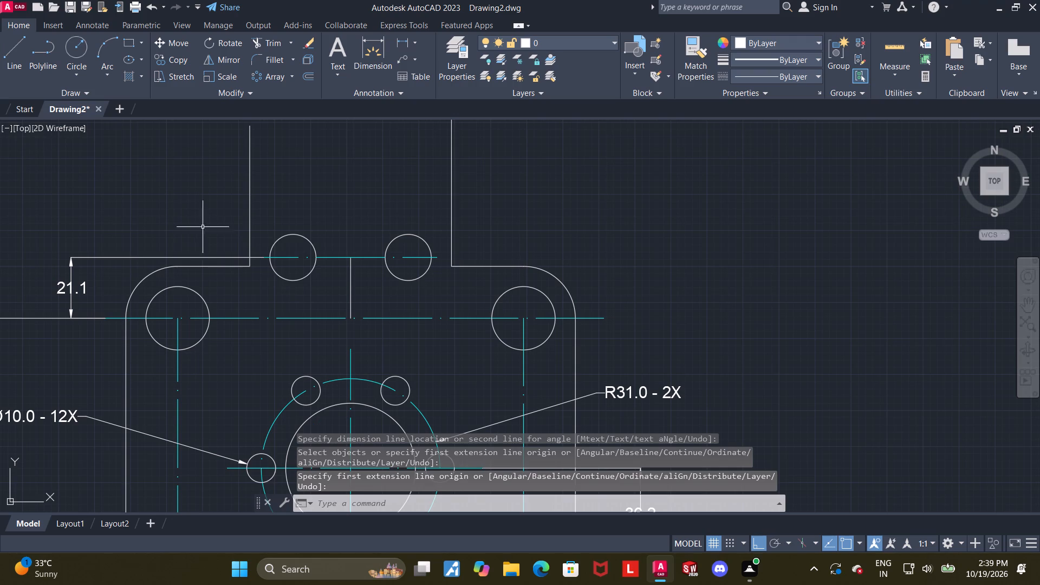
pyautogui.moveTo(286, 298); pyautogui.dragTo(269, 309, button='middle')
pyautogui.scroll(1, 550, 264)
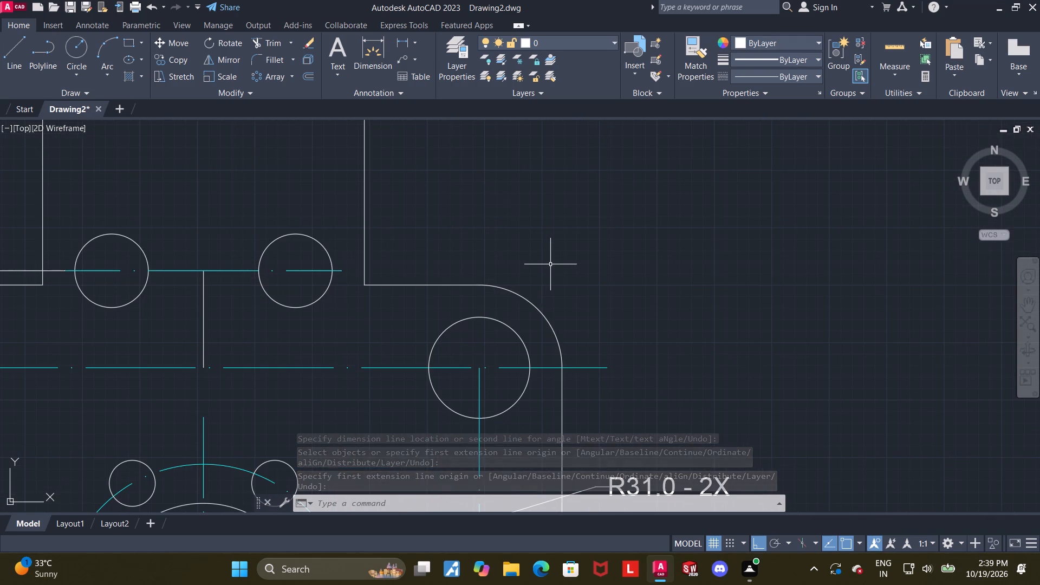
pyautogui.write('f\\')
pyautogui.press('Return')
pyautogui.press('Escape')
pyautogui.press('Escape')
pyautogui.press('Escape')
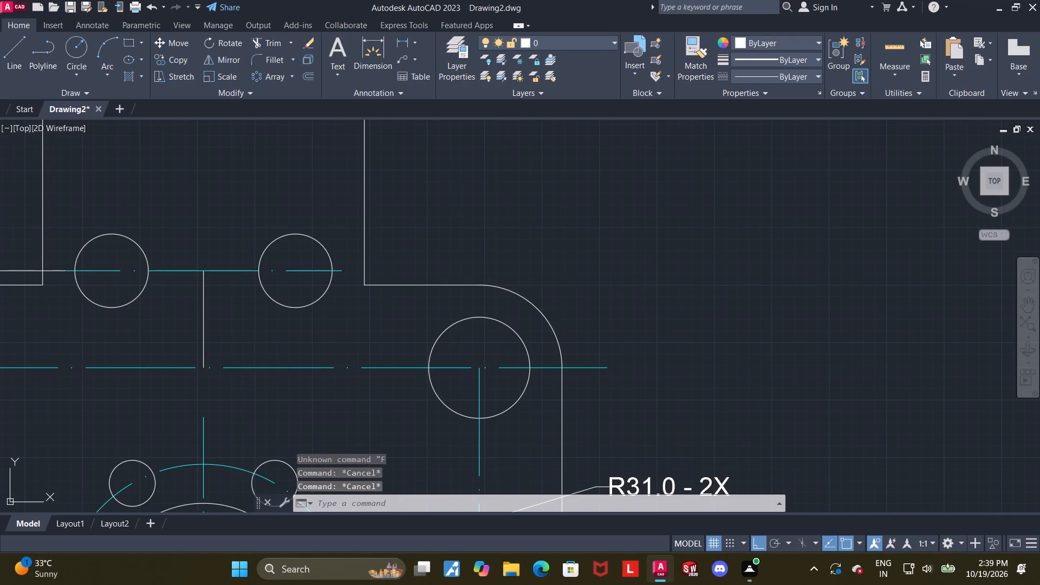
# Fillet the inner corner between the right tall vertical line and the plate's top edge with radius 10.
pyautogui.press('f')
pyautogui.press('Return')
pyautogui.press('r')
pyautogui.press('Return')
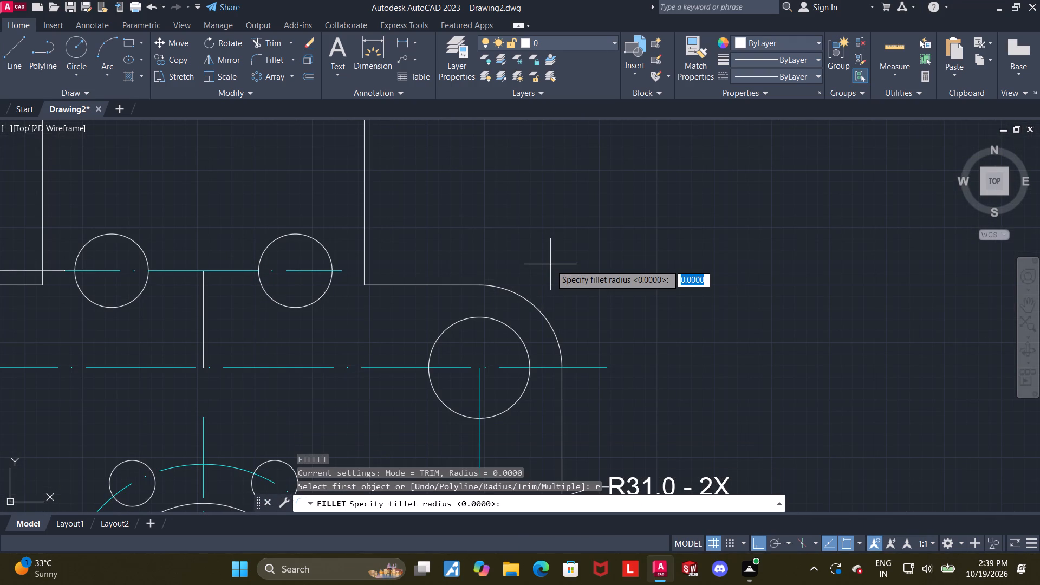
pyautogui.write('10')
pyautogui.press('Return')
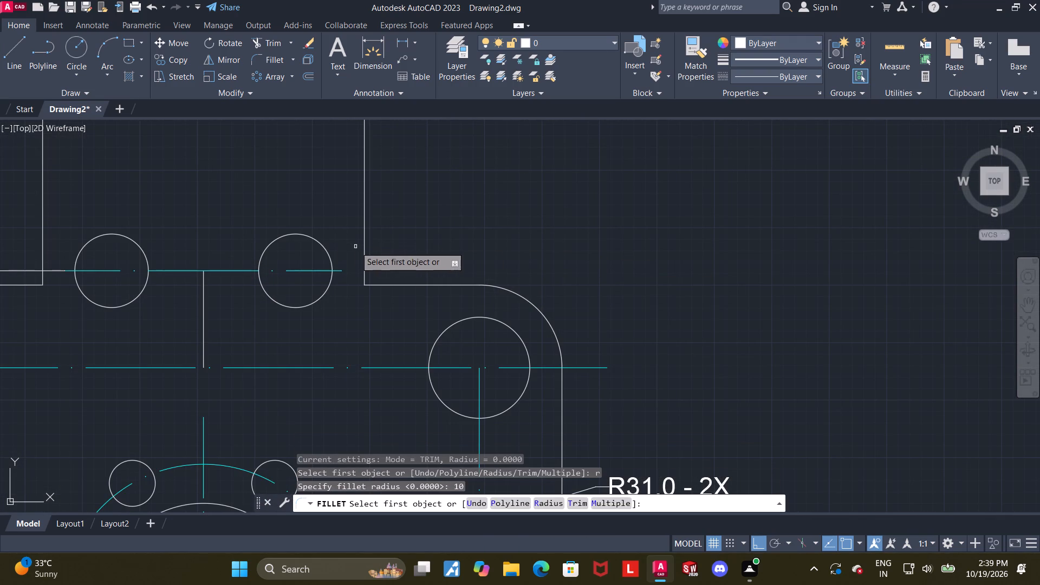
pyautogui.click(365, 248)
pyautogui.click(384, 286)
# Fillet the inner corner between the left tall vertical line and the plate's top edge with radius 10.
pyautogui.scroll(-1, 460, 237)
pyautogui.moveTo(484, 231); pyautogui.dragTo(568, 285, button='middle')
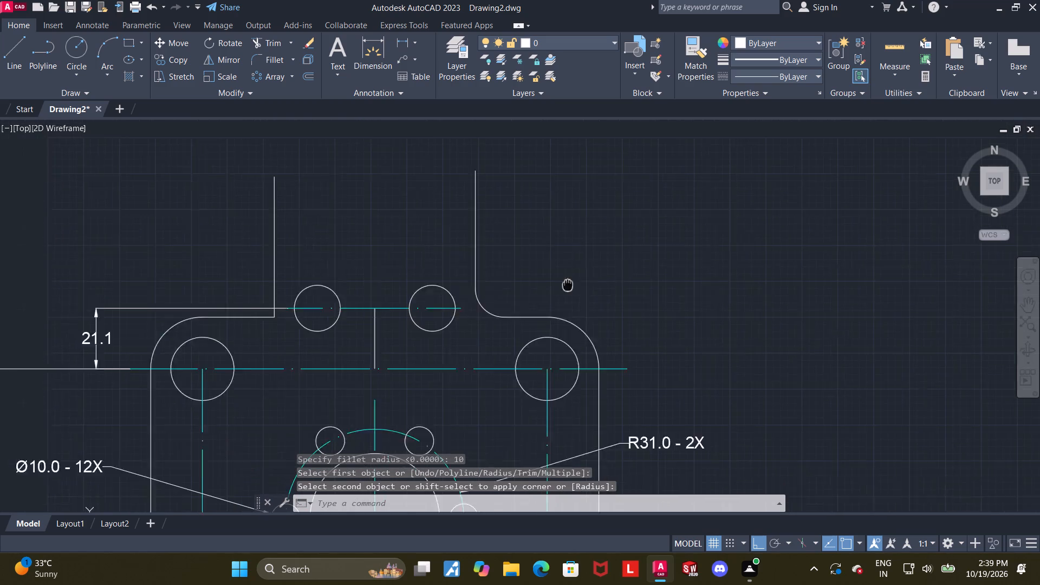
pyautogui.moveTo(568, 285); pyautogui.dragTo(591, 293, button='middle')
pyautogui.press('f')
pyautogui.press('Return')
pyautogui.press('r')
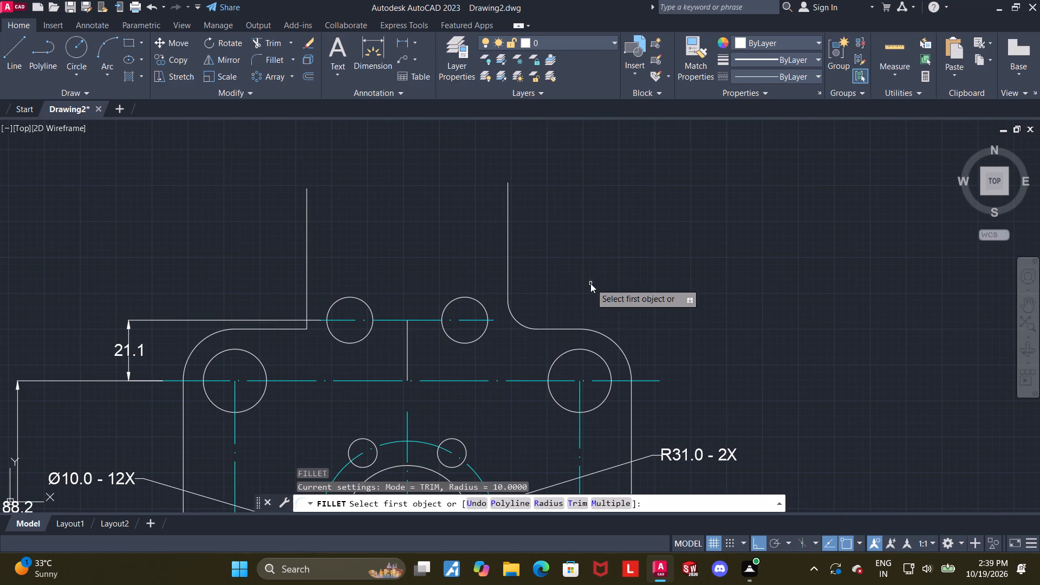
pyautogui.press('Return')
pyautogui.write('10')
pyautogui.press('Return')
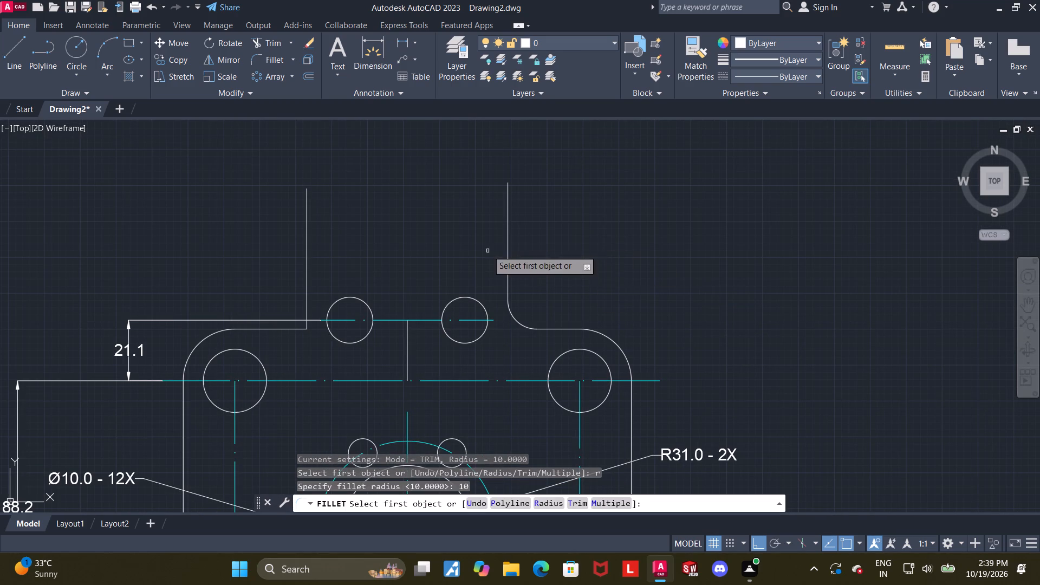
pyautogui.click(298, 328)
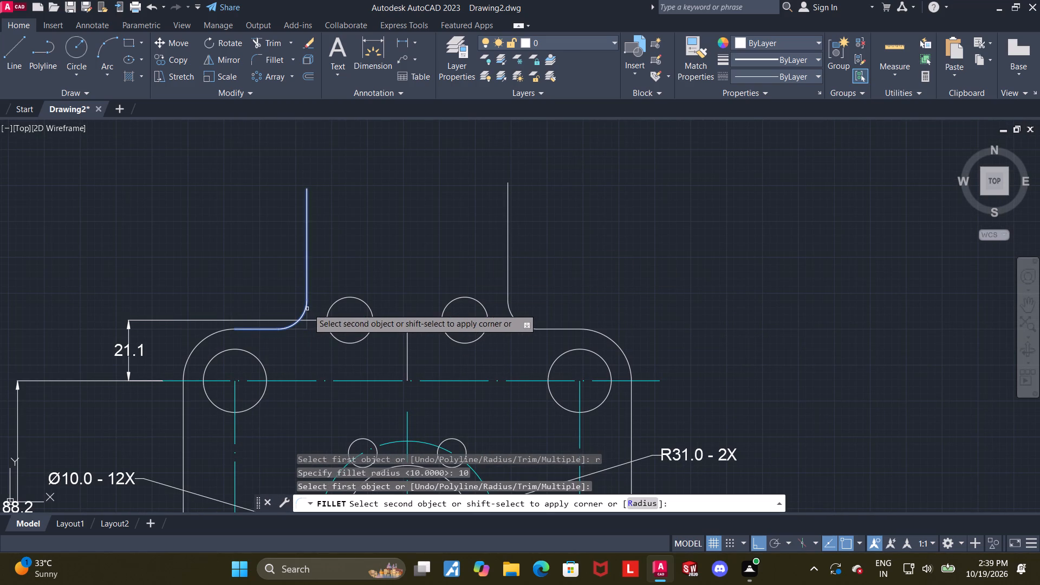
pyautogui.click(308, 308)
pyautogui.scroll(-1, 652, 296)
pyautogui.scroll(1, 513, 305)
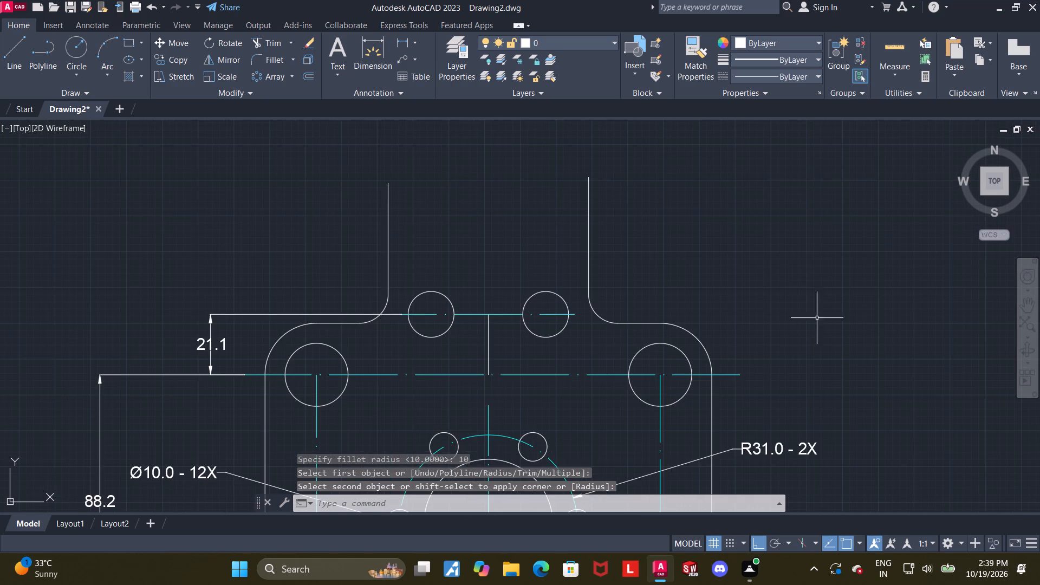
pyautogui.press('Escape')
# Give the short vertical line between the two upper horizontal centrelines the dash-dot ACAD linetype and cyan colour.
pyautogui.moveTo(757, 307); pyautogui.dragTo(750, 299, button='middle')
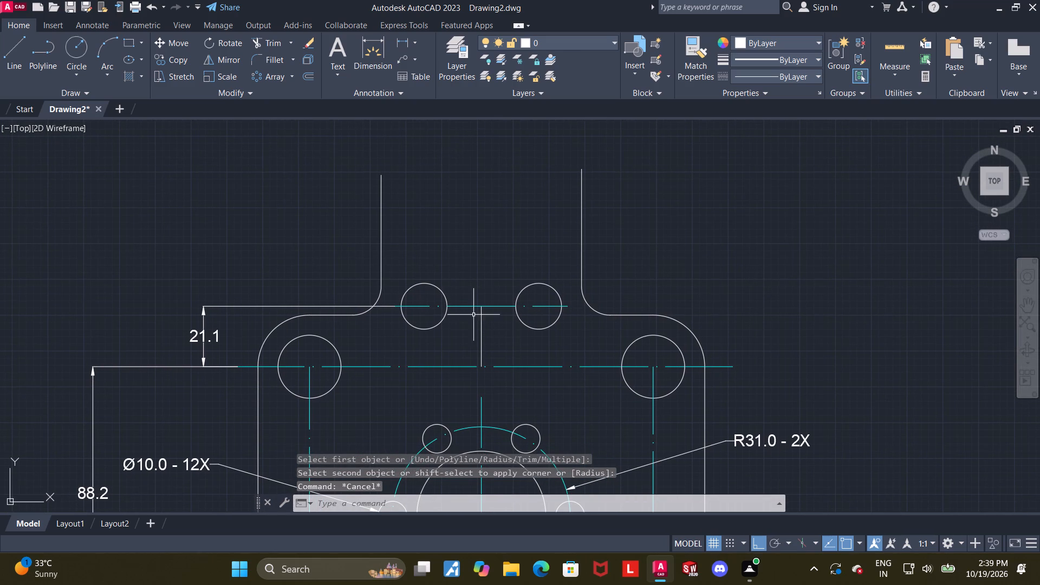
pyautogui.scroll(1, 472, 315)
pyautogui.moveTo(460, 345); pyautogui.dragTo(449, 313, button='middle')
pyautogui.scroll(-1, 447, 306)
pyautogui.moveTo(444, 308); pyautogui.dragTo(388, 296, button='middle')
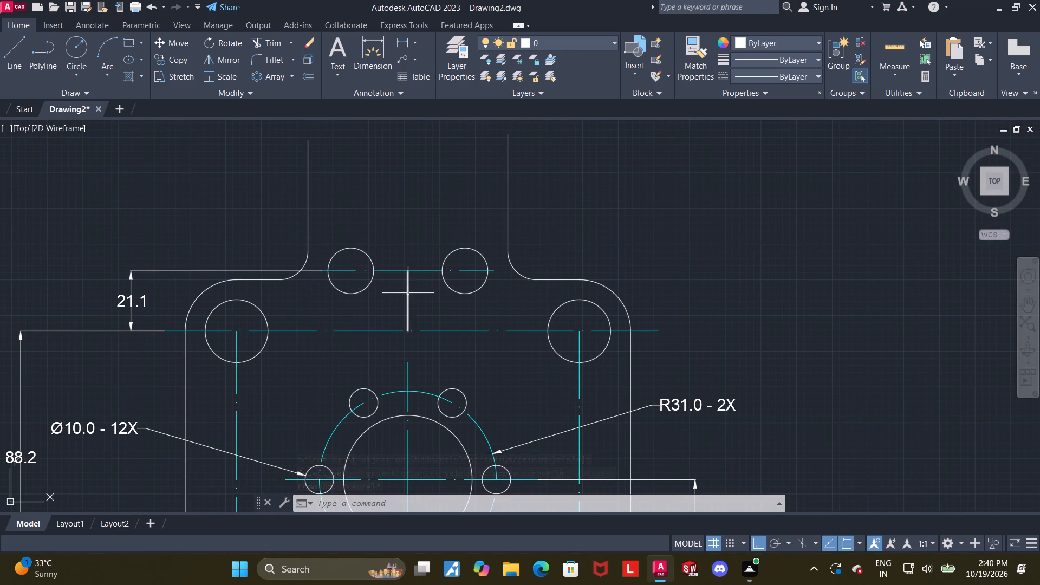
pyautogui.click(408, 293)
pyautogui.click(772, 80)
pyautogui.click(772, 121)
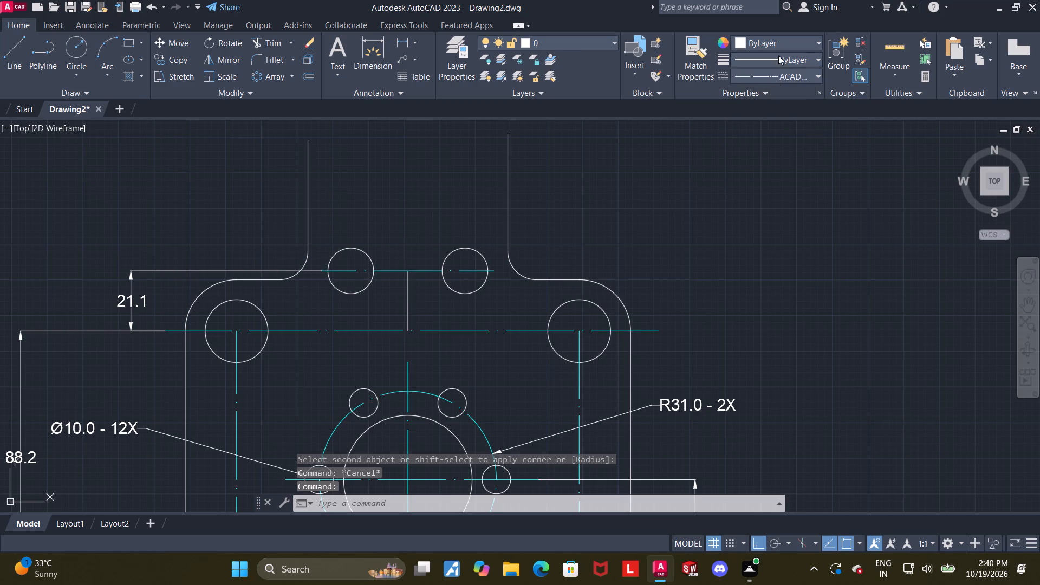
pyautogui.click(777, 43)
pyautogui.click(783, 176)
pyautogui.press('Escape')
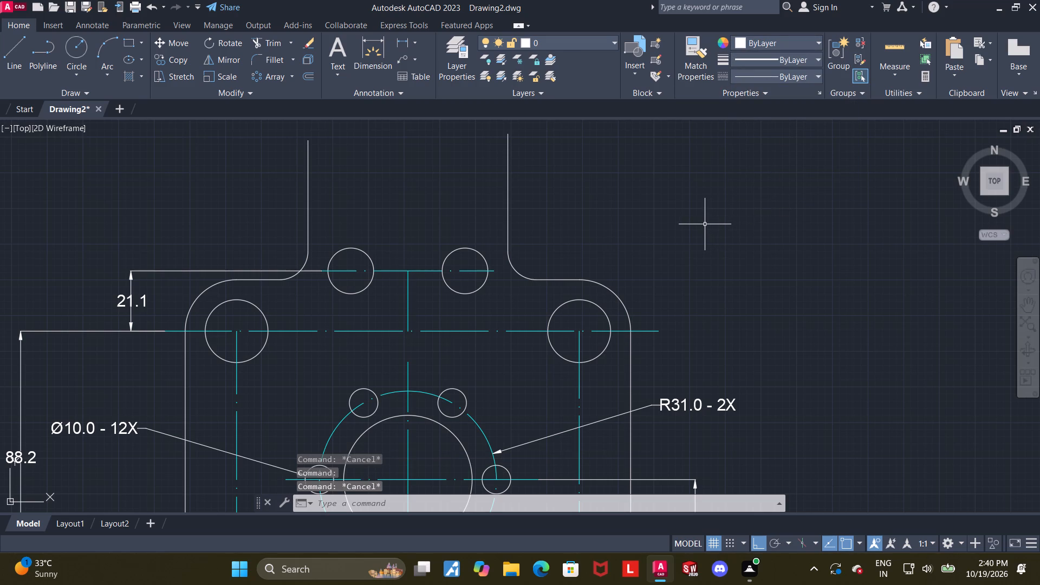
# Draw a vertical line through the left 16 diameter circle's centre, from just above the circle to just below it.
pyautogui.scroll(1, 678, 223)
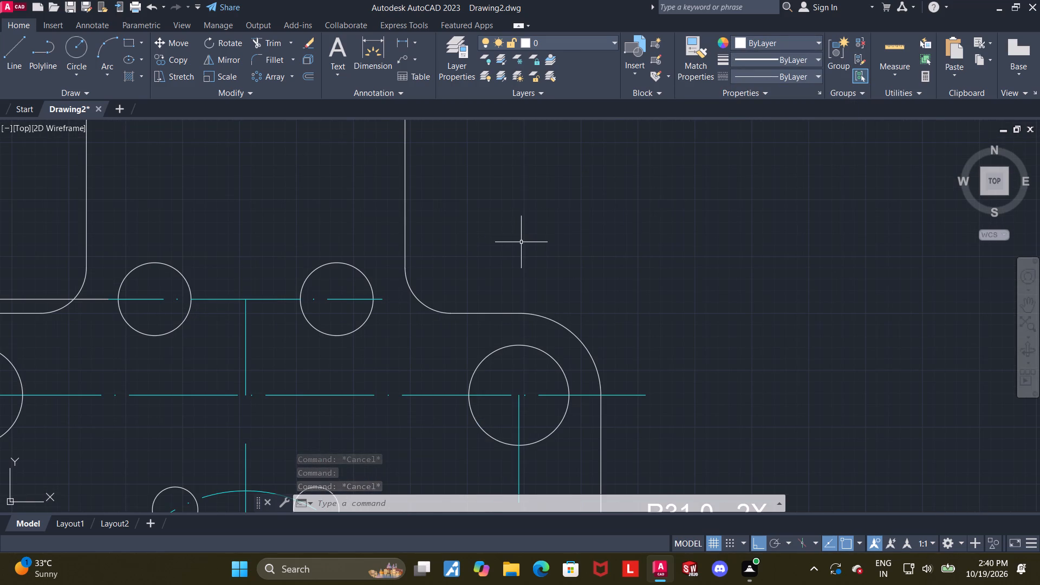
pyautogui.scroll(-1, 521, 242)
pyautogui.moveTo(531, 248); pyautogui.dragTo(641, 247, button='middle')
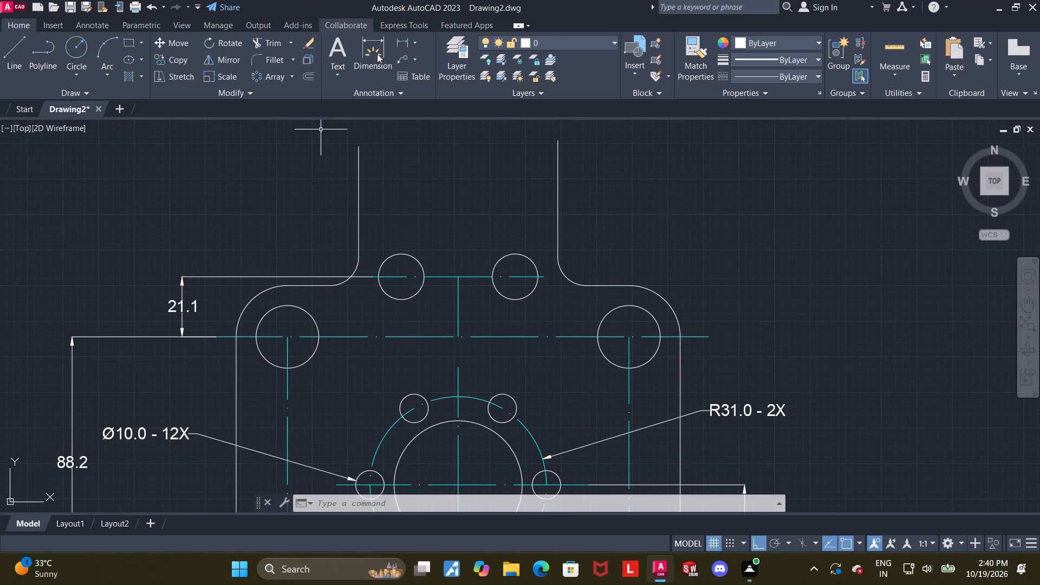
pyautogui.click(13, 52)
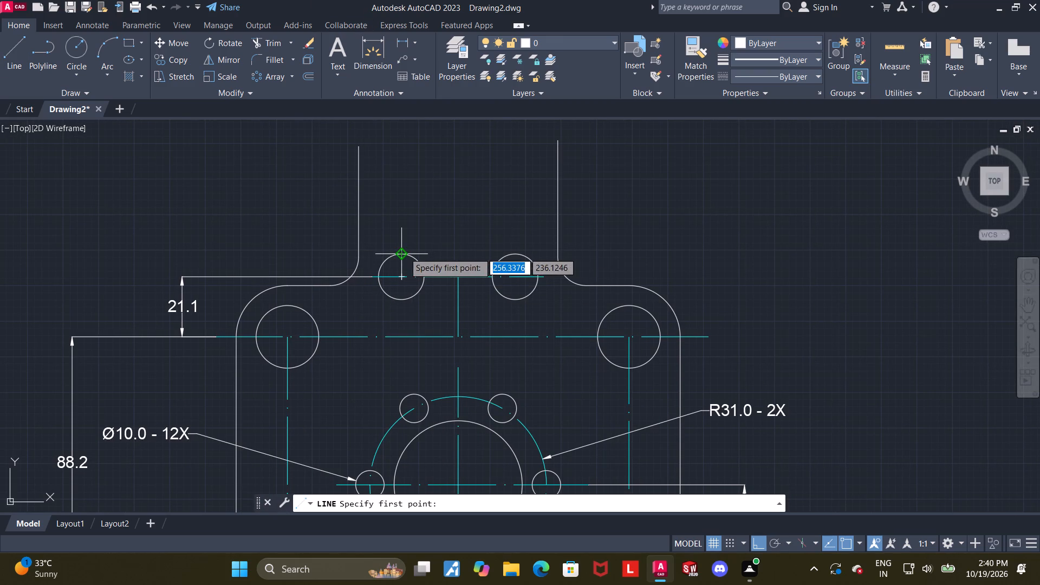
pyautogui.click(401, 243)
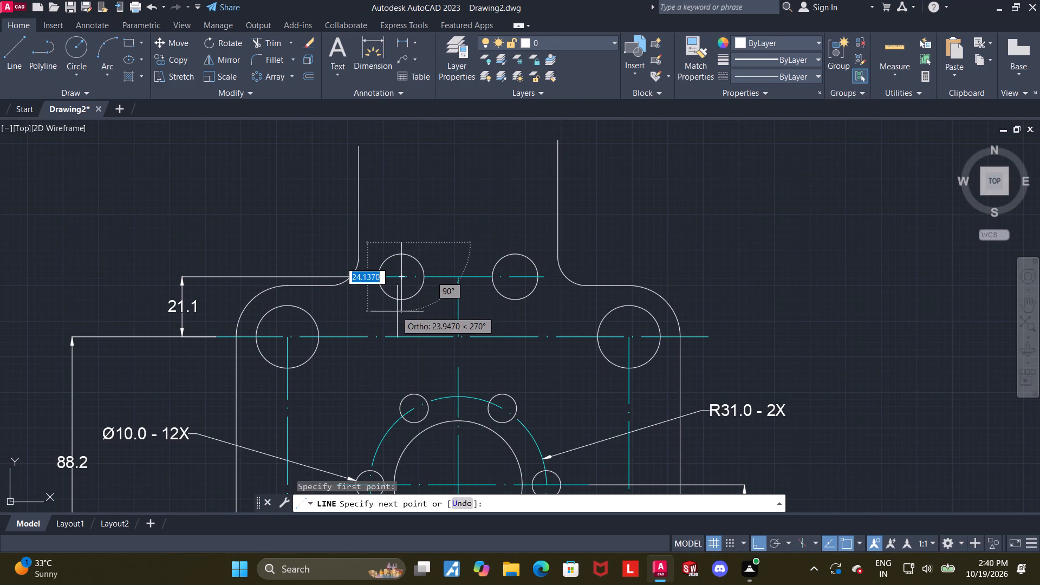
pyautogui.scroll(2, 401, 313)
pyautogui.click(400, 302)
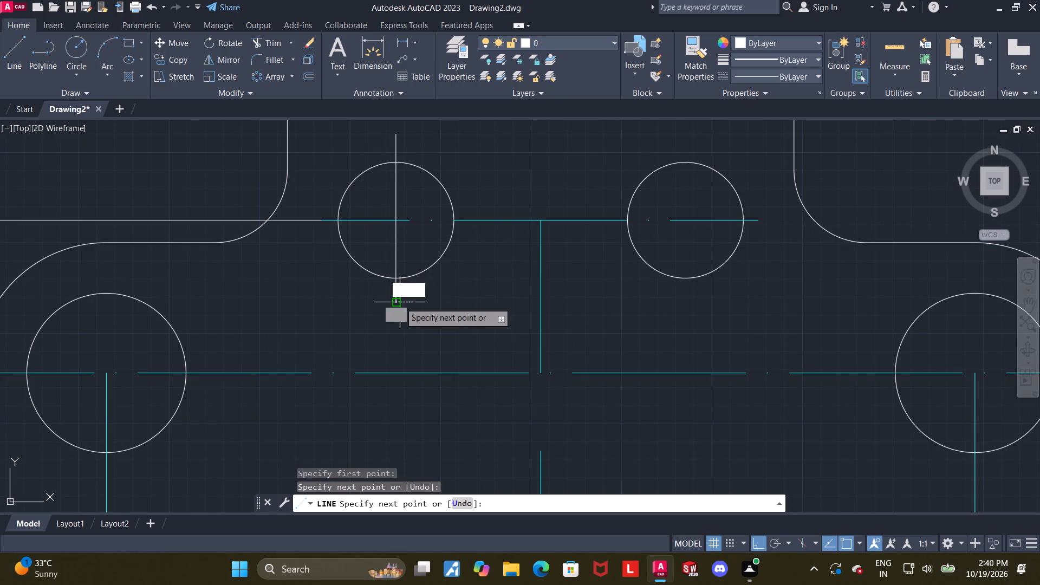
pyautogui.press('Escape')
# Draw a vertical line through the right 16 diameter circle's centre, from just above the circle to just below it.
pyautogui.click(12, 57)
pyautogui.scroll(-1, 689, 157)
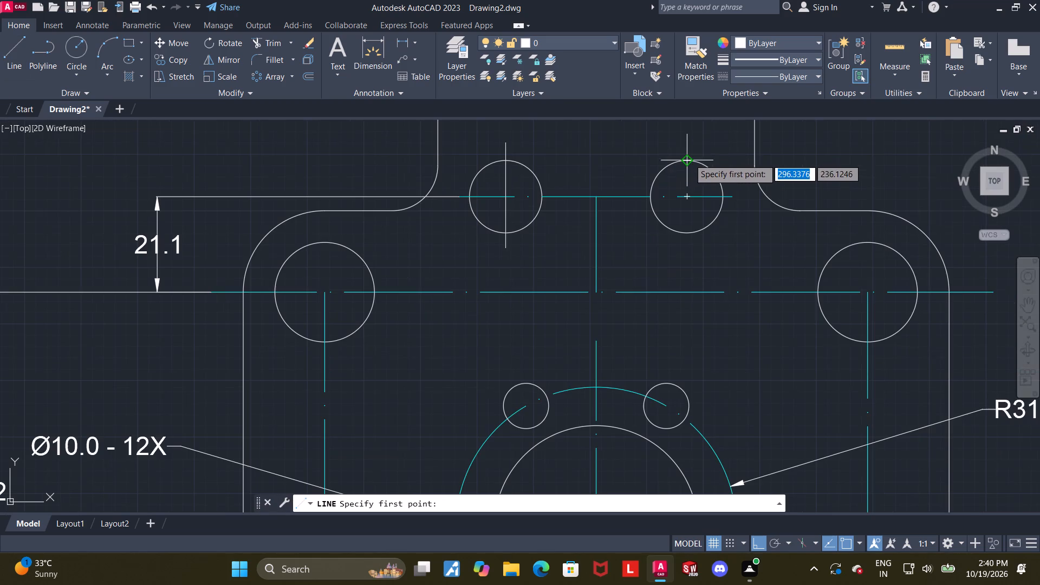
pyautogui.scroll(-3, 697, 160)
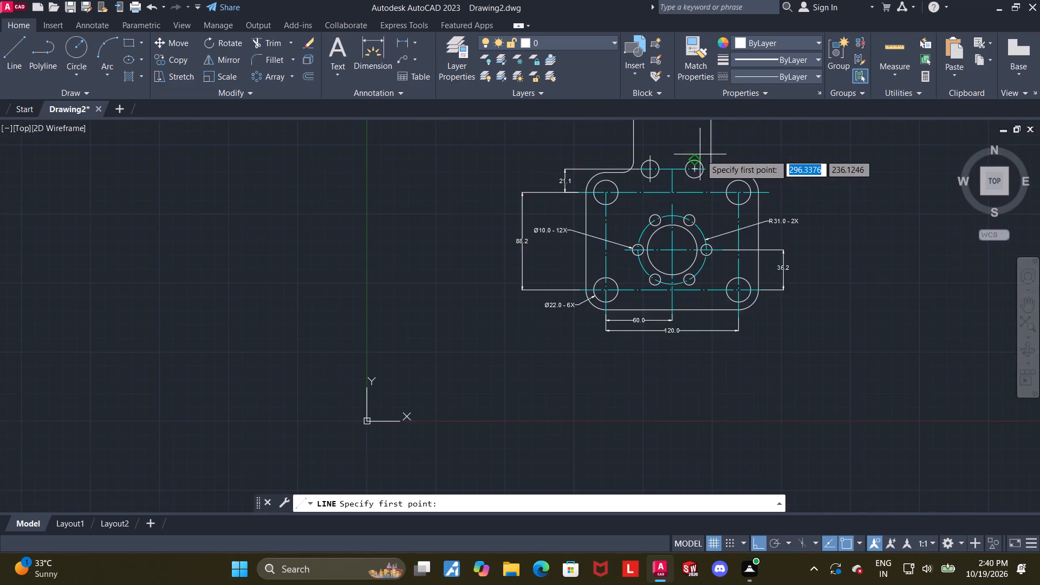
pyautogui.scroll(3, 701, 146)
pyautogui.click(665, 186)
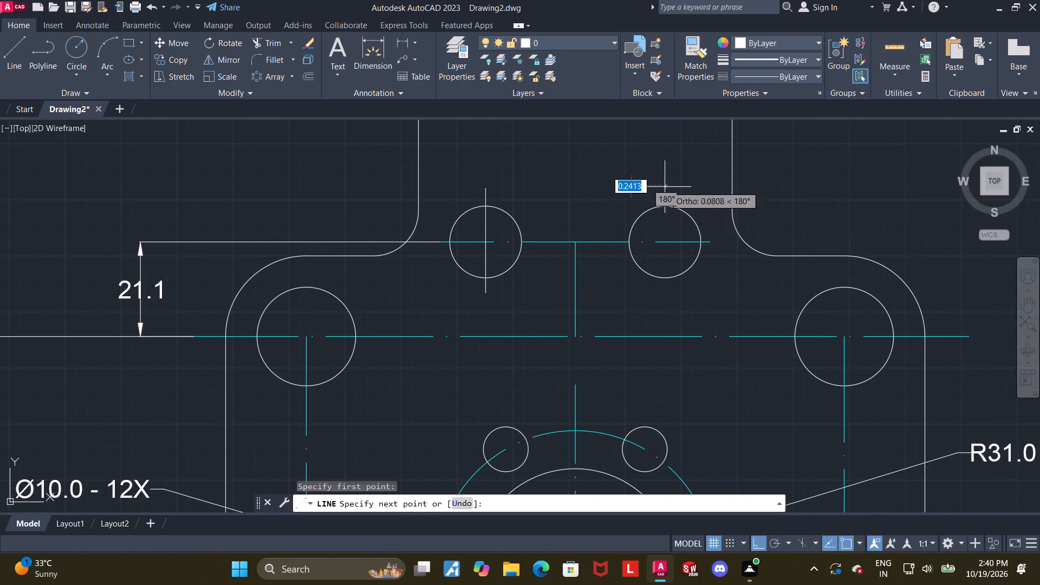
pyautogui.click(659, 290)
pyautogui.press('Escape')
# Give the vertical lines through both 16 diameter circles the centreline linetype and cyan colour.
pyautogui.click(667, 264)
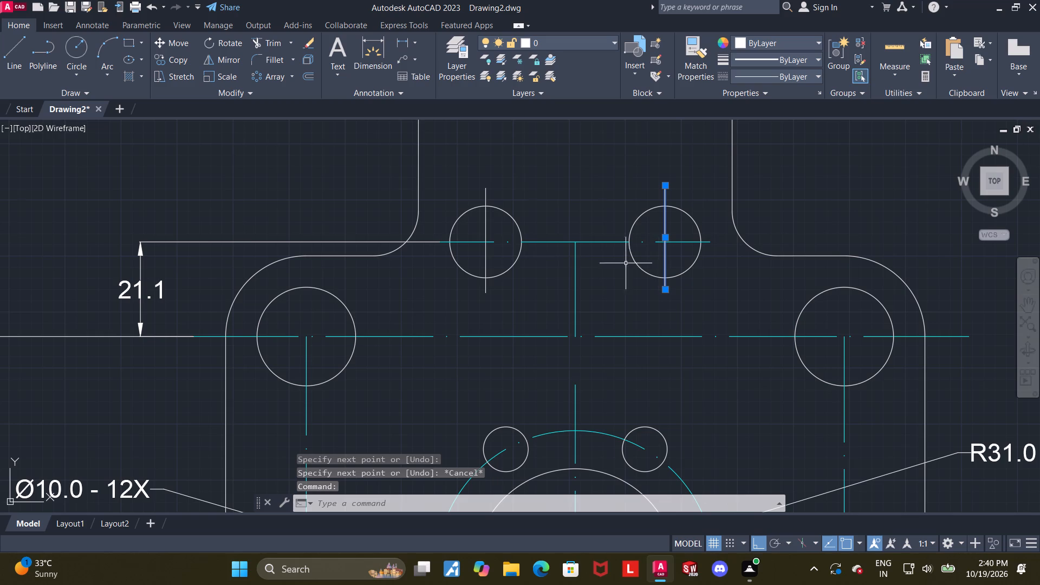
pyautogui.click(484, 253)
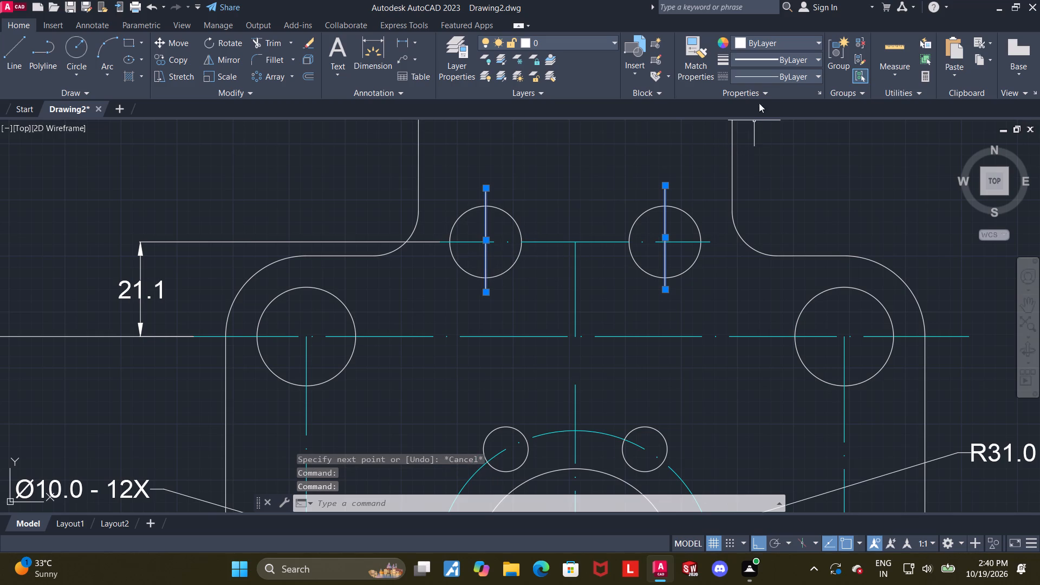
pyautogui.click(772, 75)
pyautogui.click(772, 120)
pyautogui.click(779, 39)
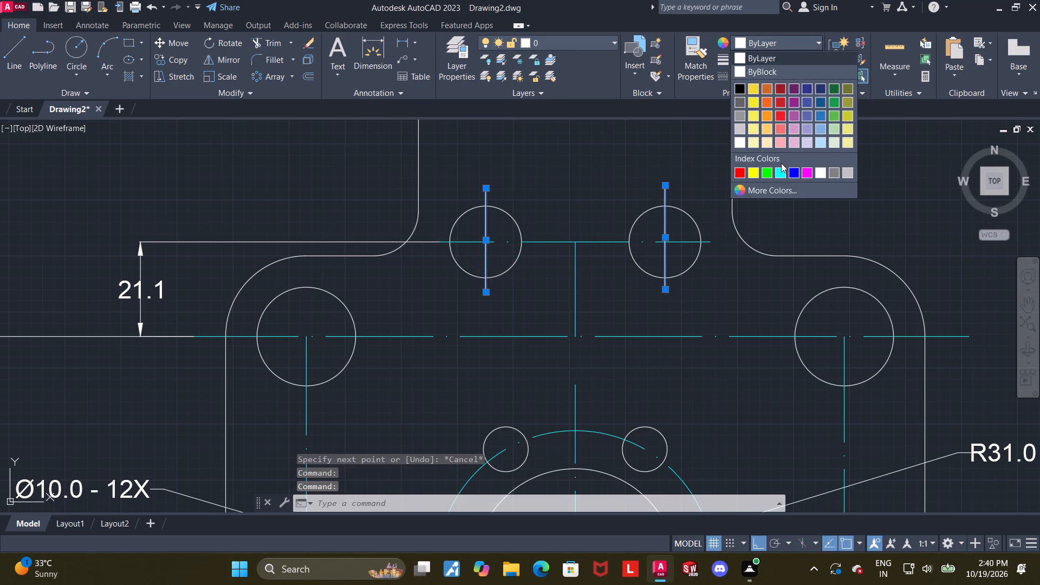
pyautogui.click(781, 169)
pyautogui.press('Escape')
# Dimension the horizontal distance from the left 16 diameter hole's vertical centreline to the plate's middle centreline, placing it just below the hole.
pyautogui.scroll(-1, 747, 225)
pyautogui.moveTo(773, 206); pyautogui.dragTo(717, 243, button='middle')
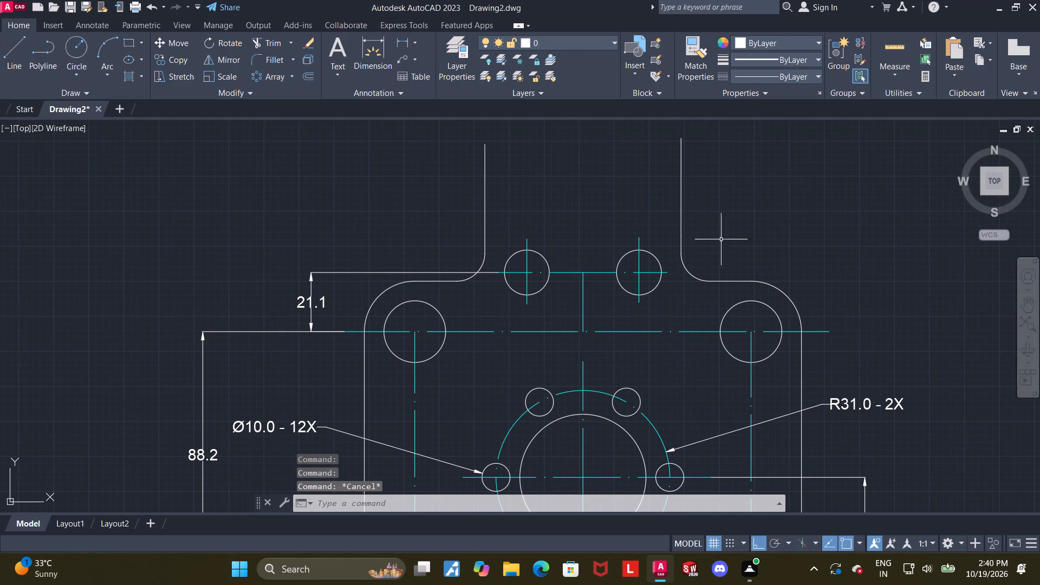
pyautogui.scroll(1, 737, 241)
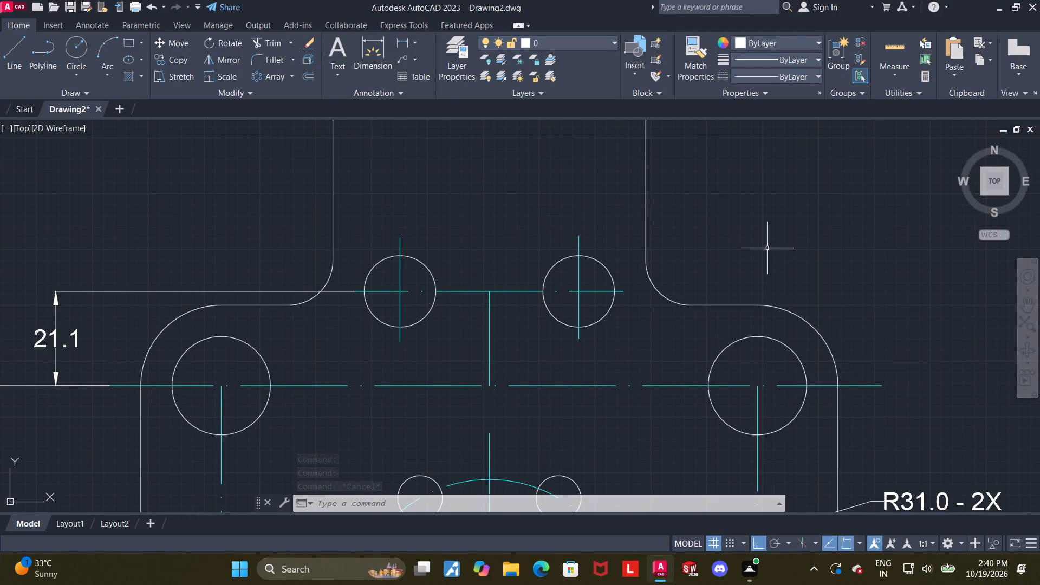
pyautogui.moveTo(767, 248); pyautogui.dragTo(749, 203, button='middle')
pyautogui.click(372, 42)
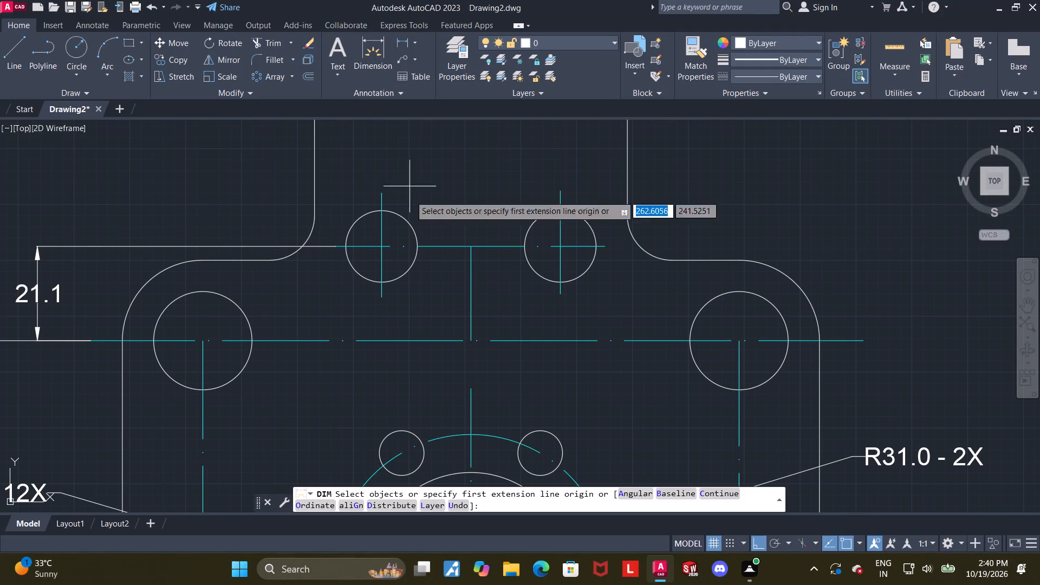
pyautogui.scroll(1, 405, 249)
pyautogui.click(366, 324)
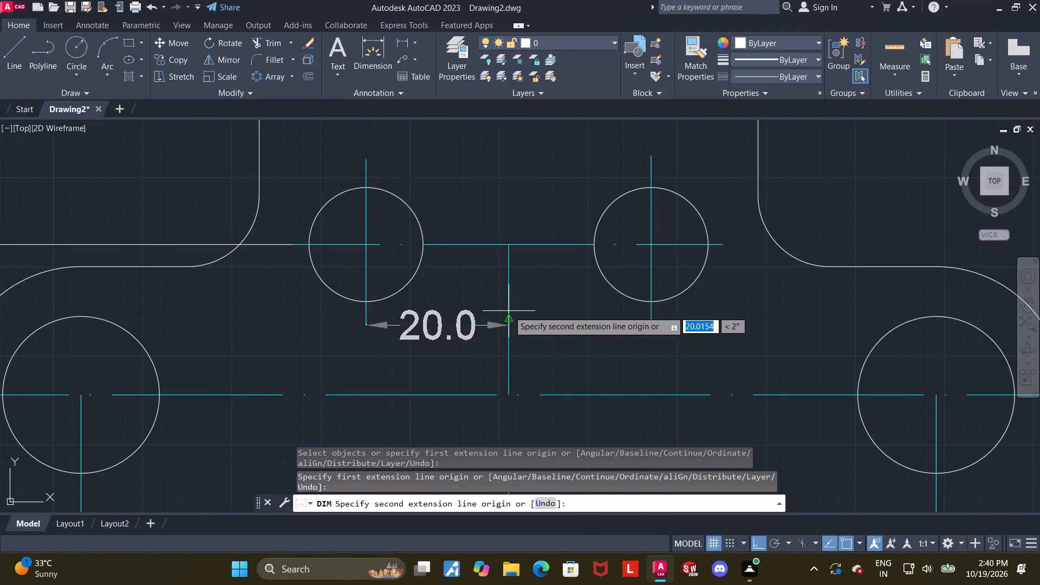
pyautogui.click(511, 319)
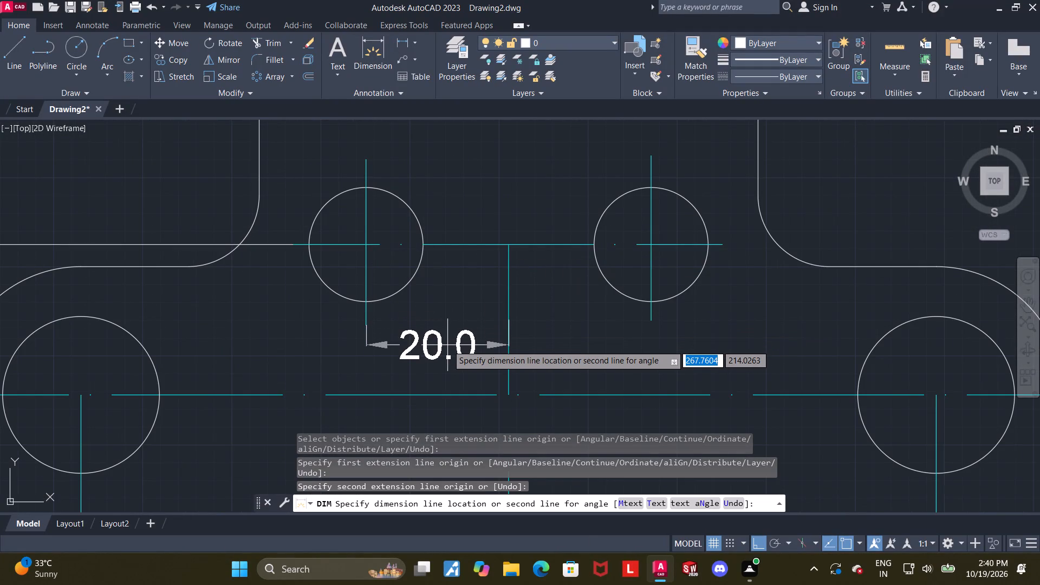
pyautogui.click(447, 344)
pyautogui.press('Escape')
# Dimension the horizontal distance between the two 16 diameter holes' vertical centrelines, placing it below the half-spacing dimension.
pyautogui.moveTo(444, 313); pyautogui.dragTo(453, 261, button='middle')
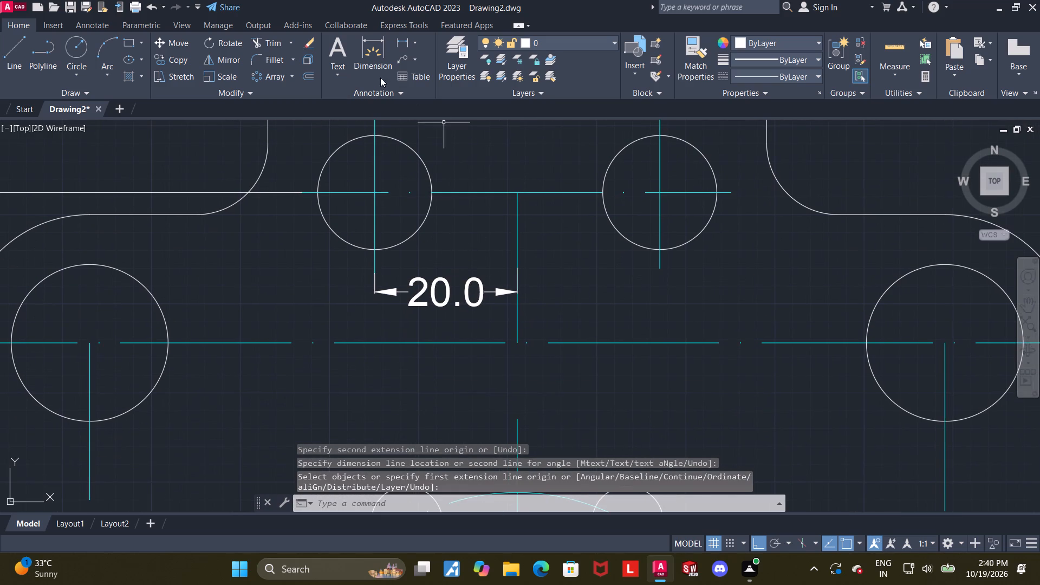
pyautogui.click(376, 42)
pyautogui.click(376, 271)
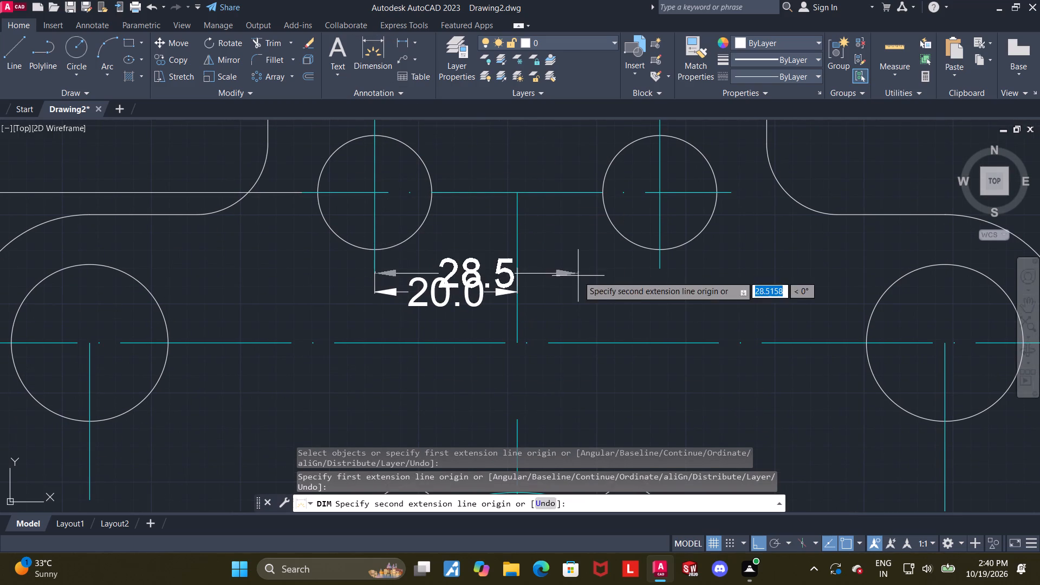
pyautogui.click(660, 268)
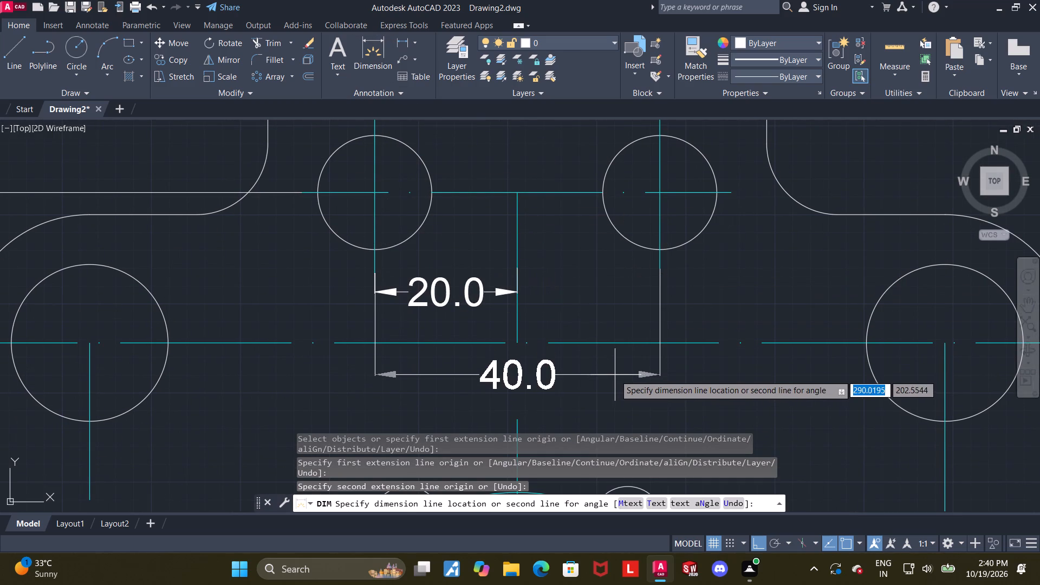
pyautogui.scroll(-1, 610, 348)
pyautogui.click(610, 372)
pyautogui.press('Escape')
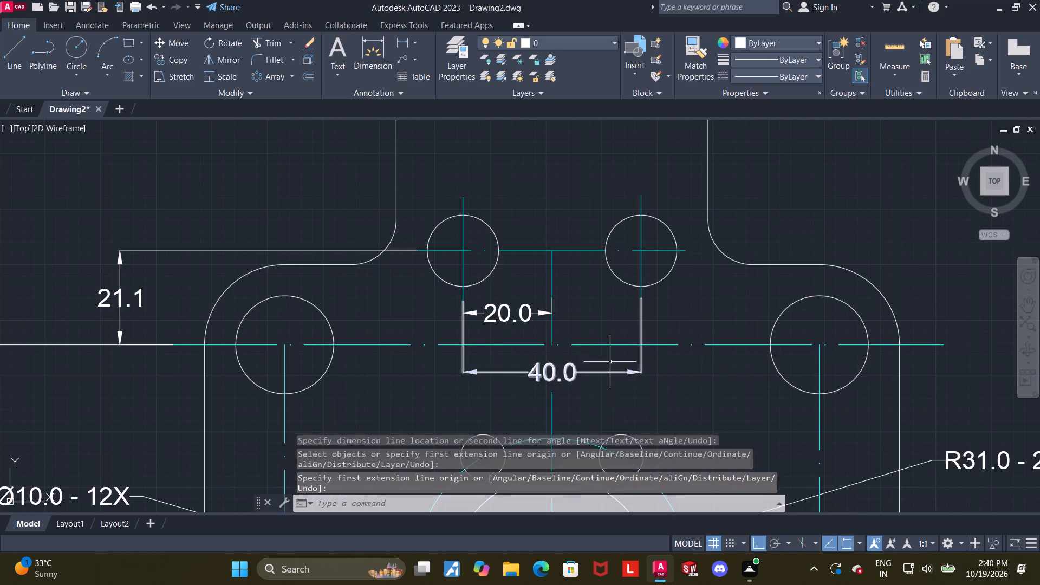
# Add a diameter dimension to the left upper hole, with its text outside the extension, up and to the left.
pyautogui.moveTo(723, 410); pyautogui.dragTo(706, 383, button='middle')
pyautogui.scroll(-1, 701, 377)
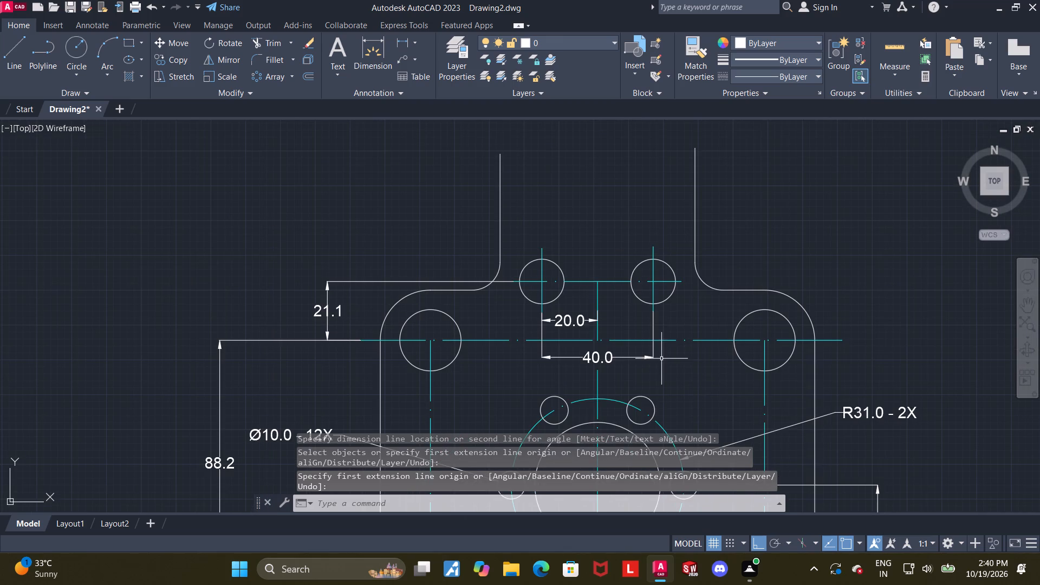
pyautogui.moveTo(523, 318); pyautogui.dragTo(516, 358, button='middle')
pyautogui.scroll(2, 486, 318)
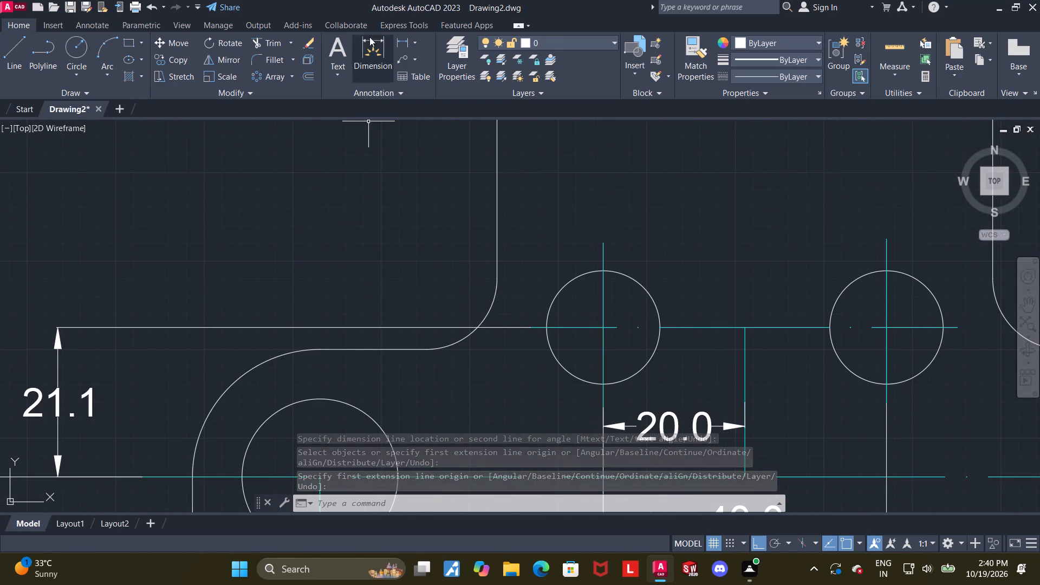
pyautogui.click(374, 45)
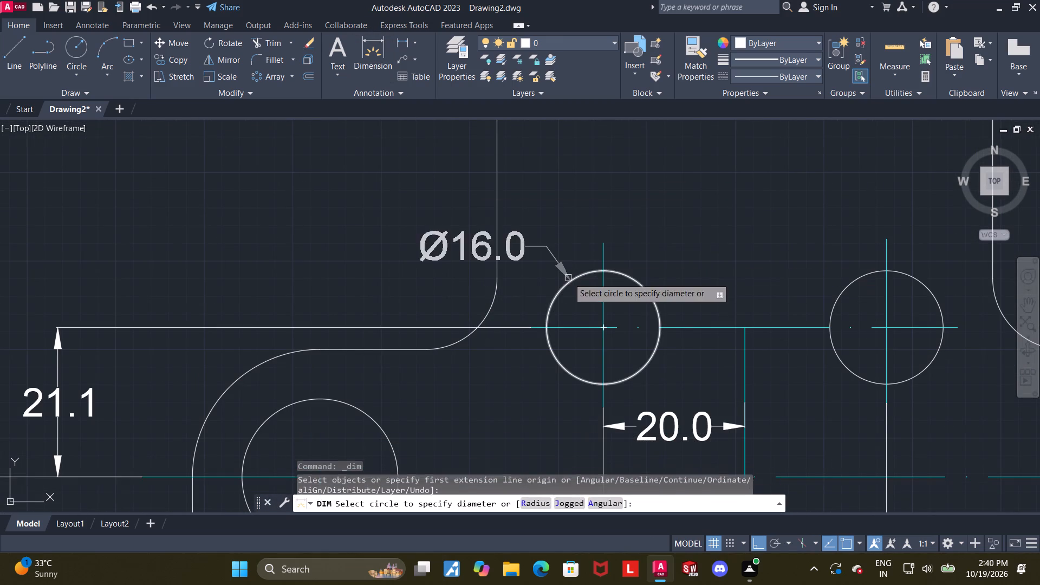
pyautogui.click(570, 280)
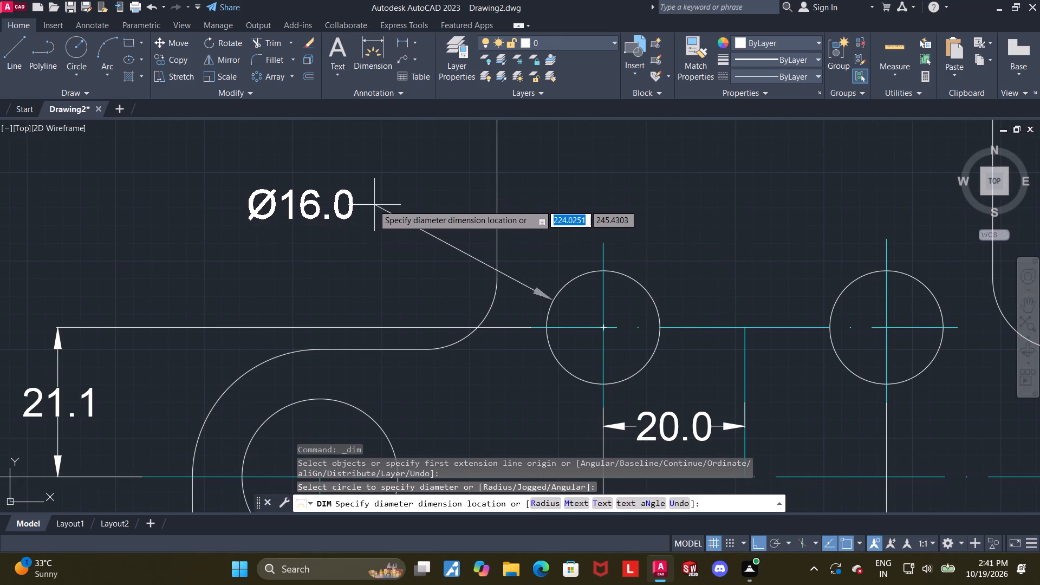
pyautogui.scroll(-2, 321, 210)
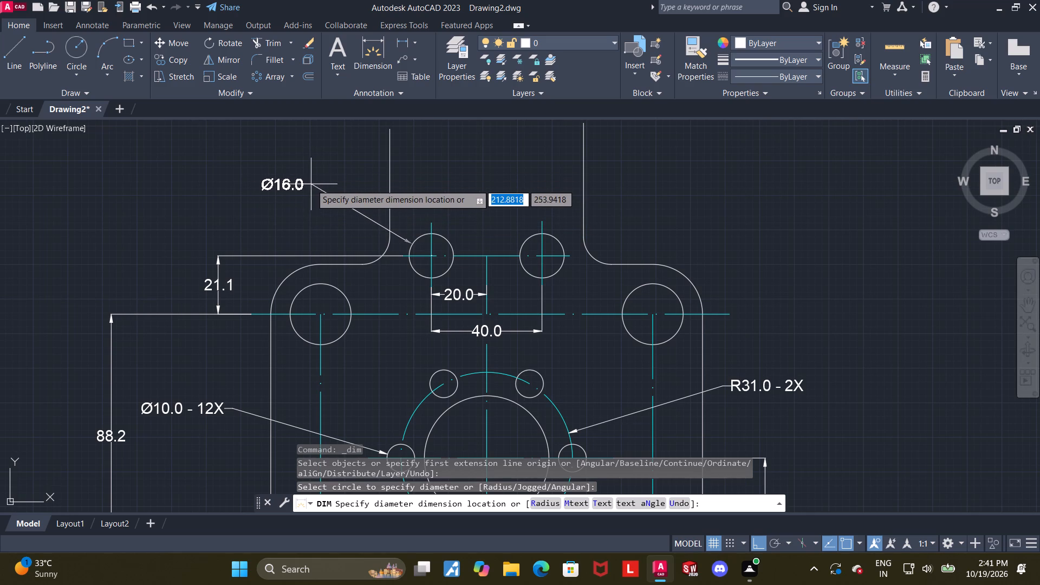
pyautogui.click(310, 184)
pyautogui.press('Escape')
# Append " - 2X" to the diameter dimension text of the left upper hole.
pyautogui.doubleClick(292, 183)
pyautogui.press('Escape')
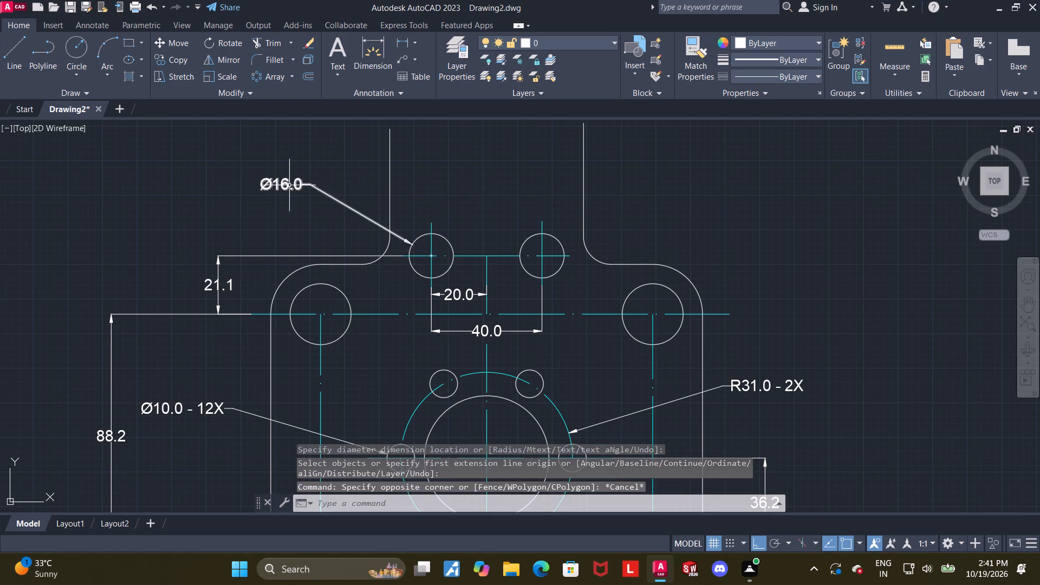
pyautogui.doubleClick(288, 185)
pyautogui.press('Right')
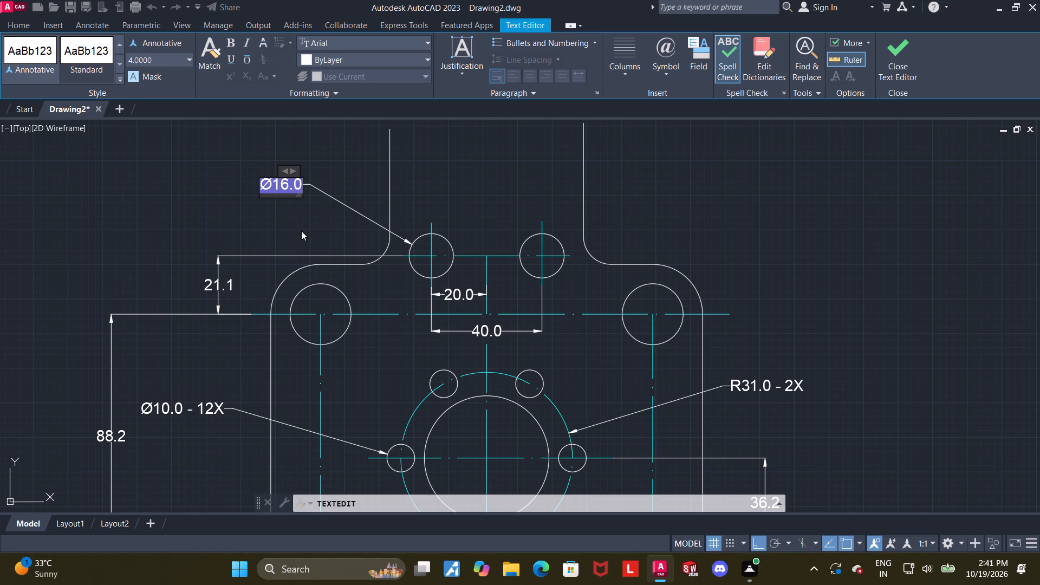
pyautogui.press('space')
pyautogui.write('- 2')
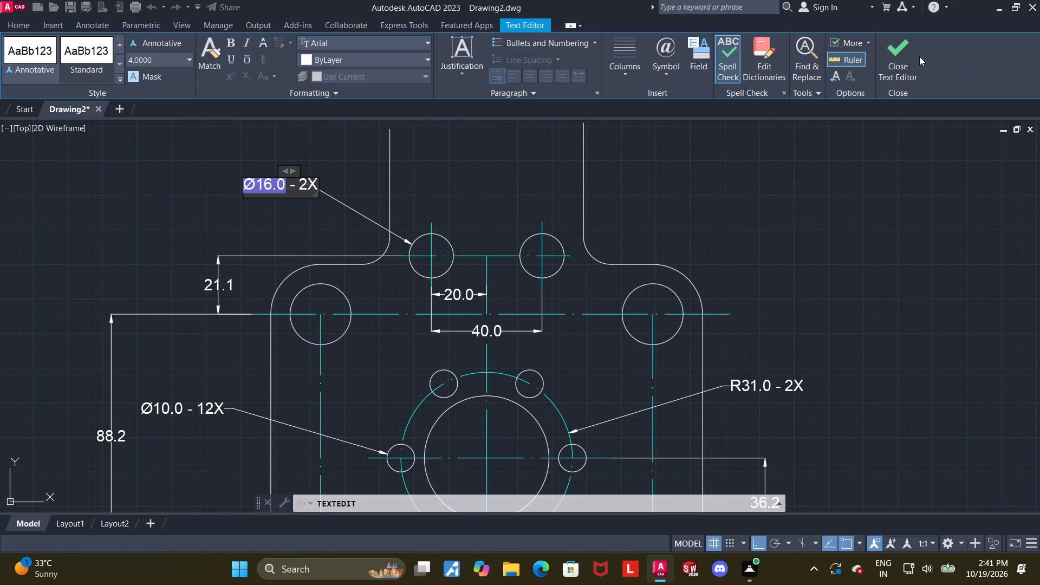
pyautogui.click(912, 54)
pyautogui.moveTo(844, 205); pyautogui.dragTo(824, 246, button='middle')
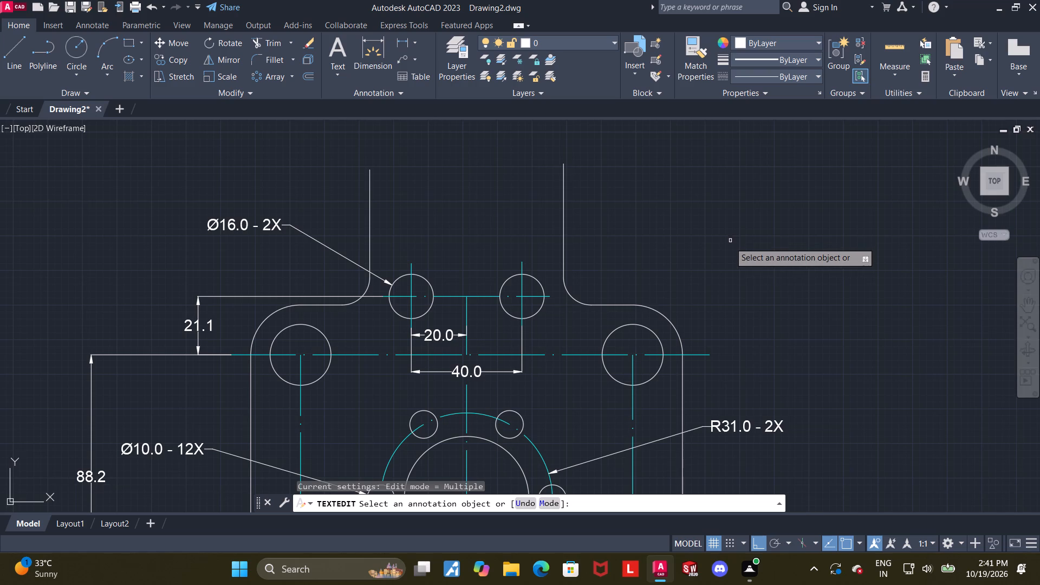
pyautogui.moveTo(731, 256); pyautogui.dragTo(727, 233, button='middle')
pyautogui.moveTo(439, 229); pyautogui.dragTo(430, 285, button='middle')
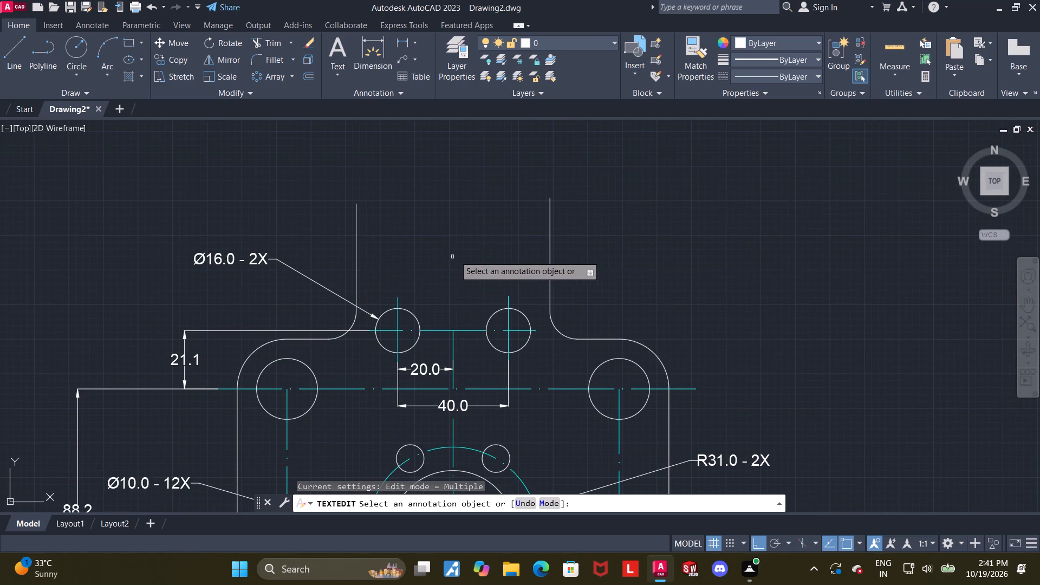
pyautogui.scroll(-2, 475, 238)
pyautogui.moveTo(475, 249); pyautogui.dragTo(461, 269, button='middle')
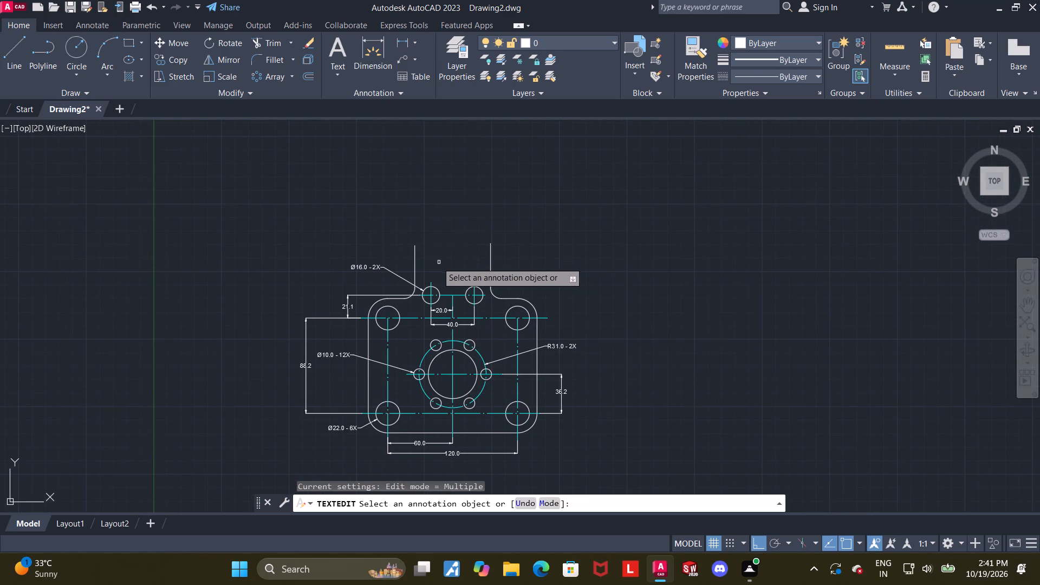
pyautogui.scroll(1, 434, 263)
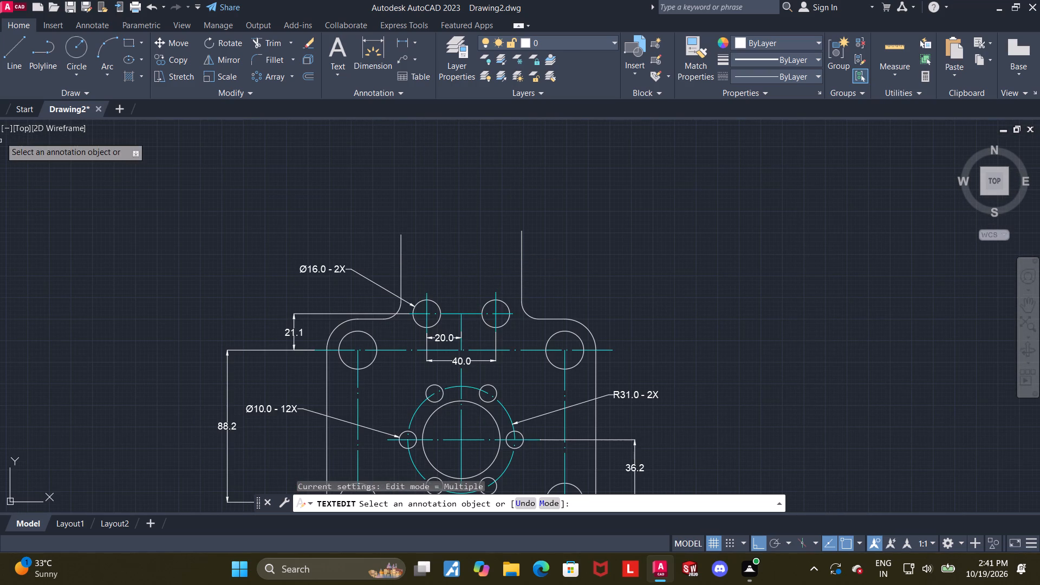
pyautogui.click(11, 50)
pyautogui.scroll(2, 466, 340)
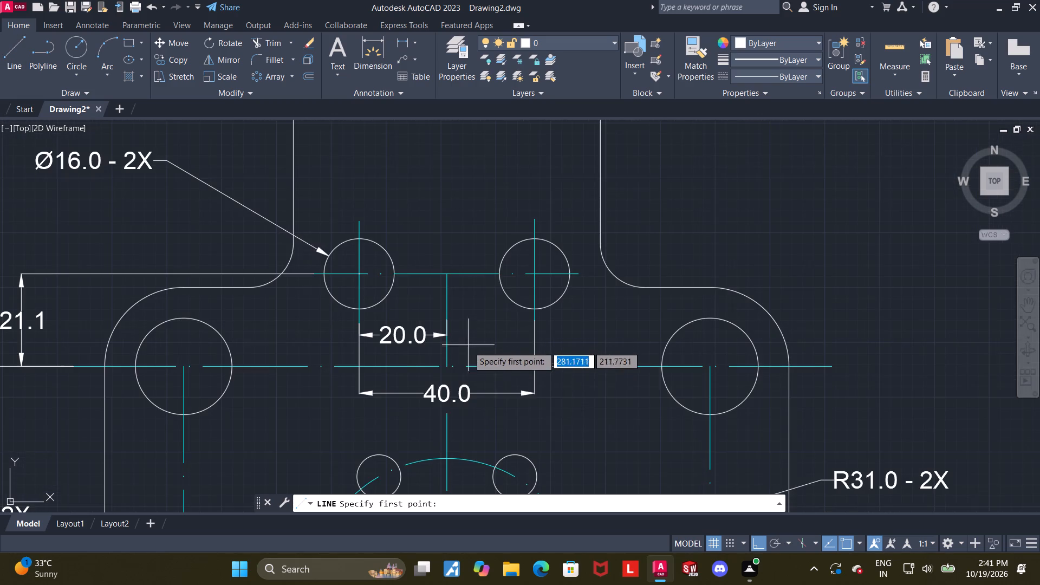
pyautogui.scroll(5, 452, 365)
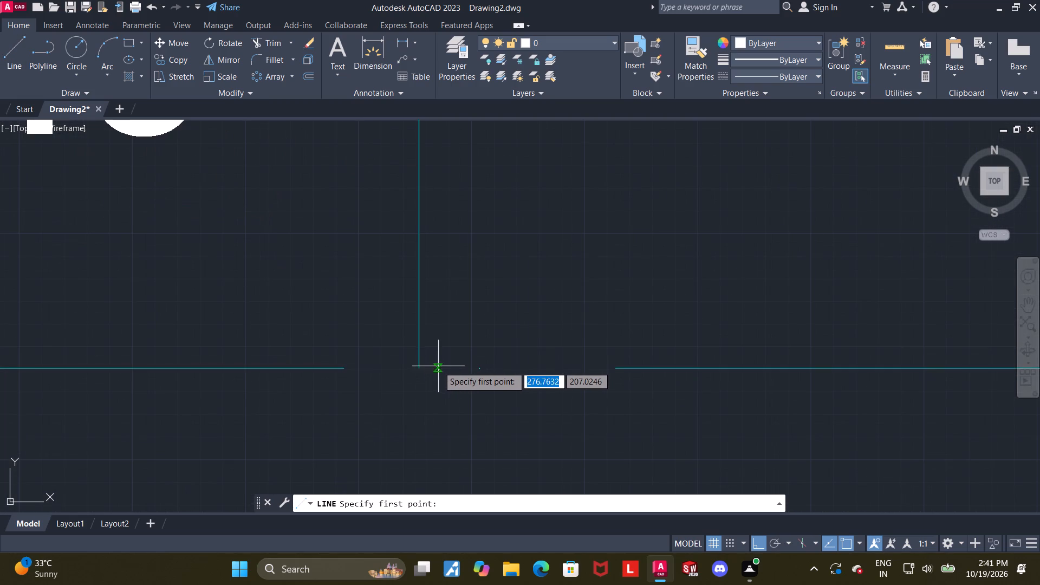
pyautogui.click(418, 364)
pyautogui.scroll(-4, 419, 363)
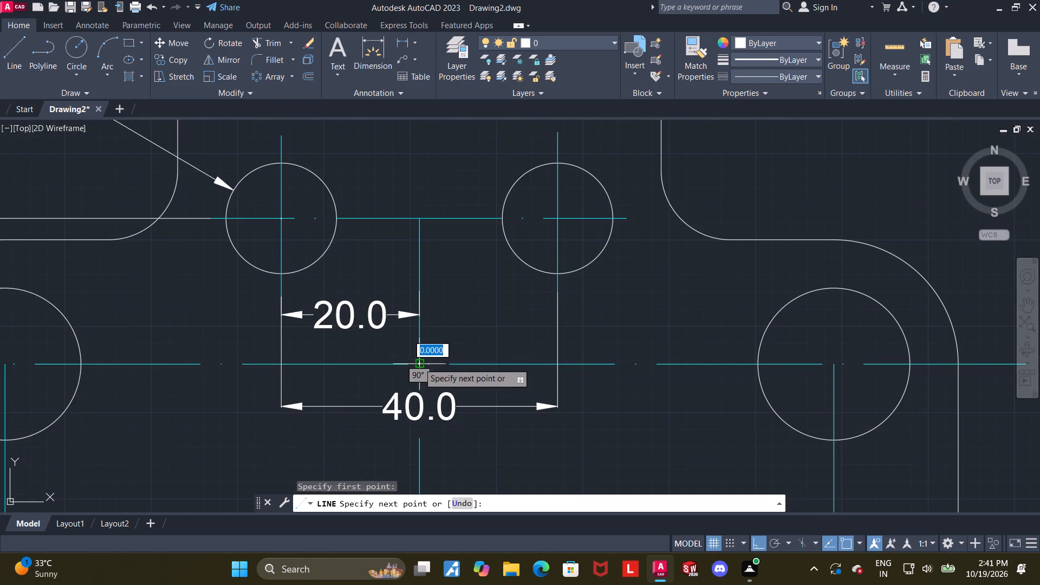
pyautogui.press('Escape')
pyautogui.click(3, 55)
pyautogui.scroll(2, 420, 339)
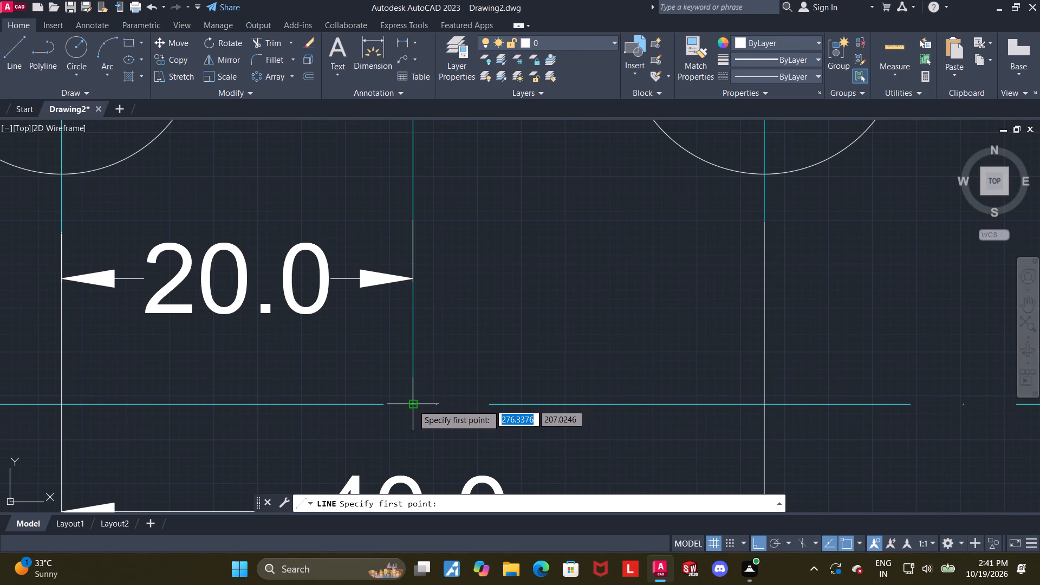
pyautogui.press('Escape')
# Draw a vertical line 92 long upward from the short middle centreline's lower end on the corner holes' upper horizontal centreline.
pyautogui.click(12, 47)
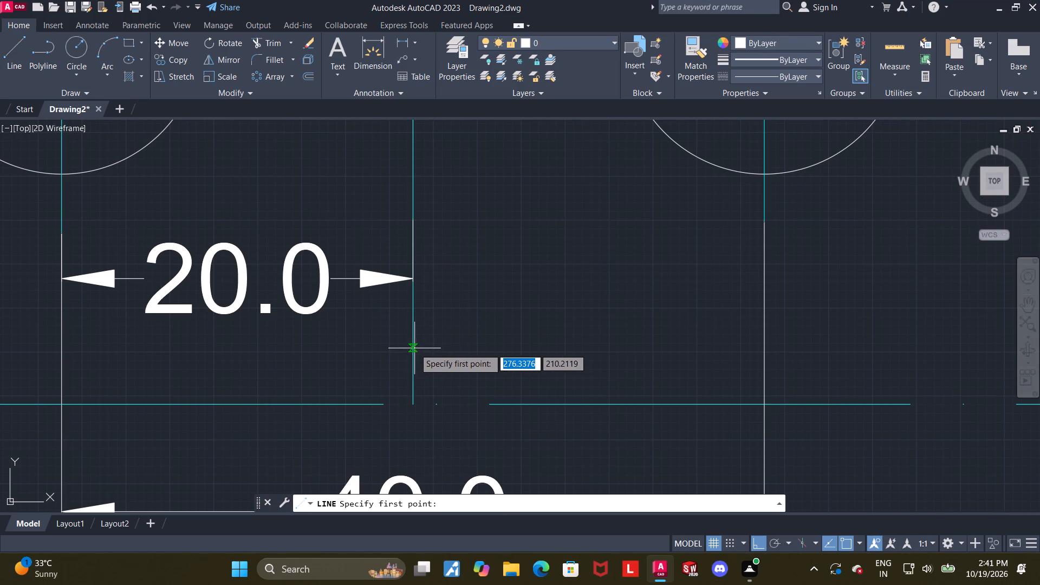
pyautogui.click(412, 403)
pyautogui.scroll(-5, 413, 396)
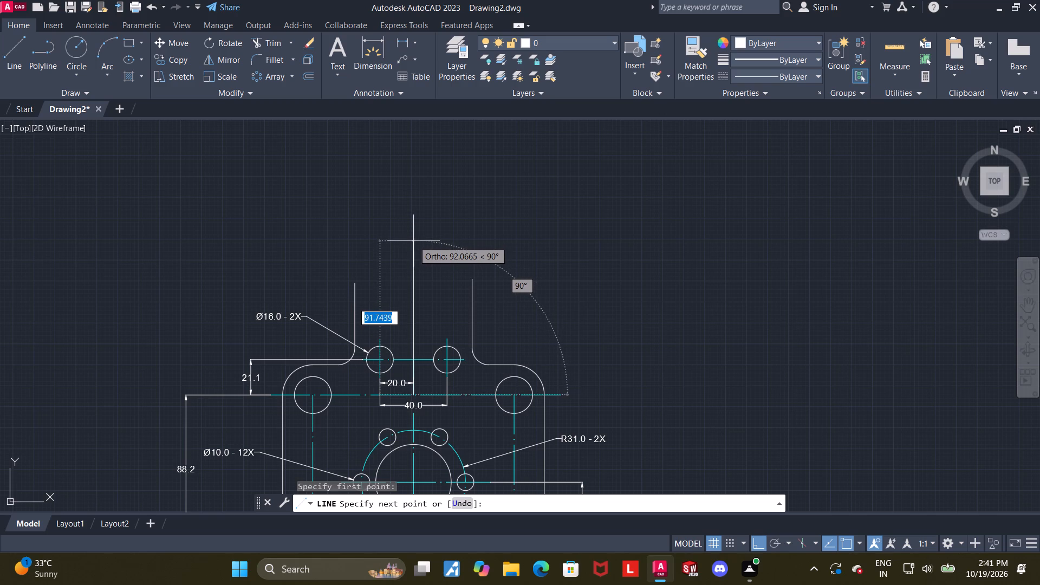
pyautogui.write('92')
pyautogui.press('Return')
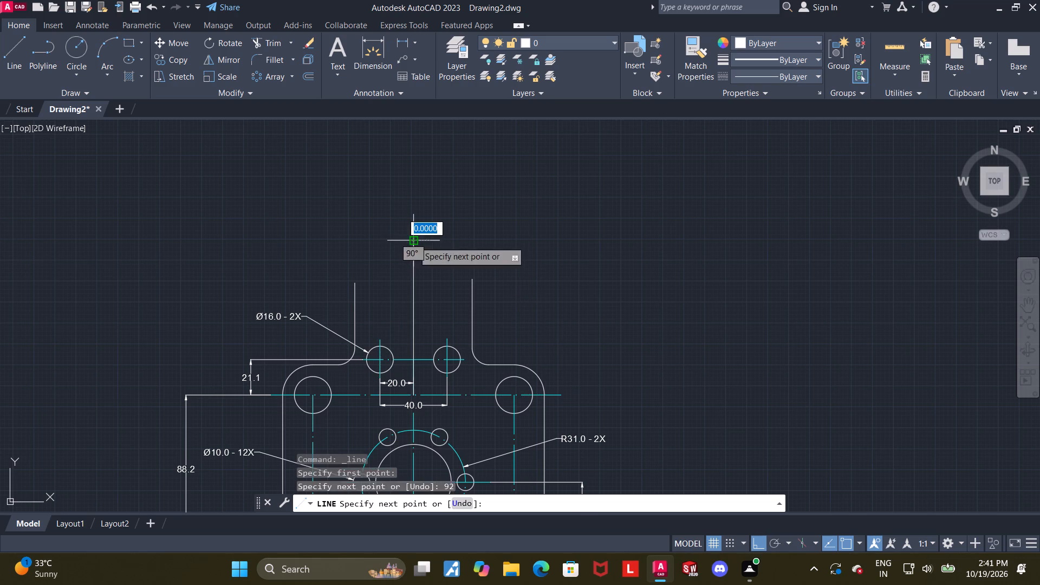
pyautogui.press('Escape')
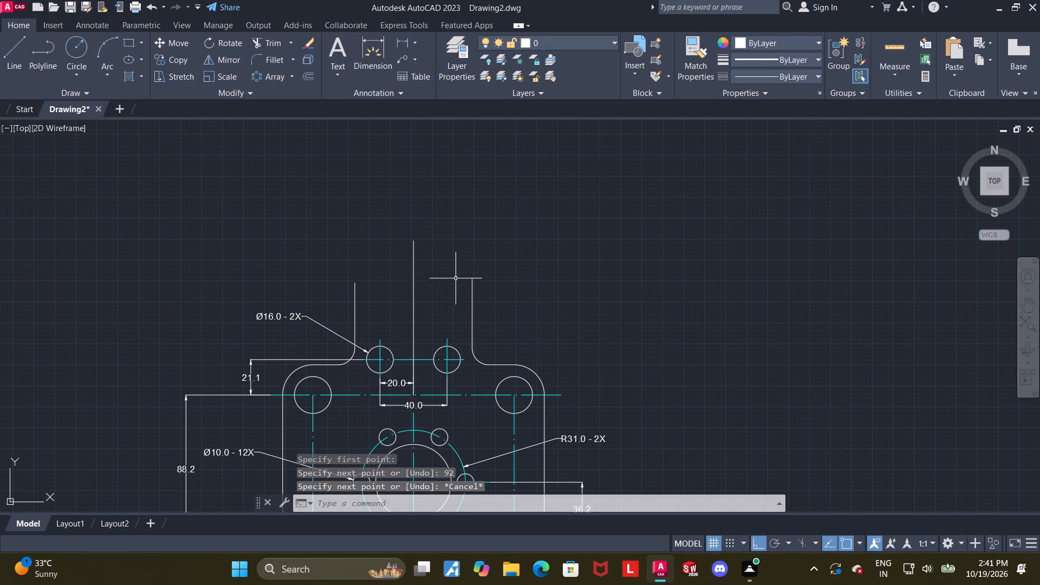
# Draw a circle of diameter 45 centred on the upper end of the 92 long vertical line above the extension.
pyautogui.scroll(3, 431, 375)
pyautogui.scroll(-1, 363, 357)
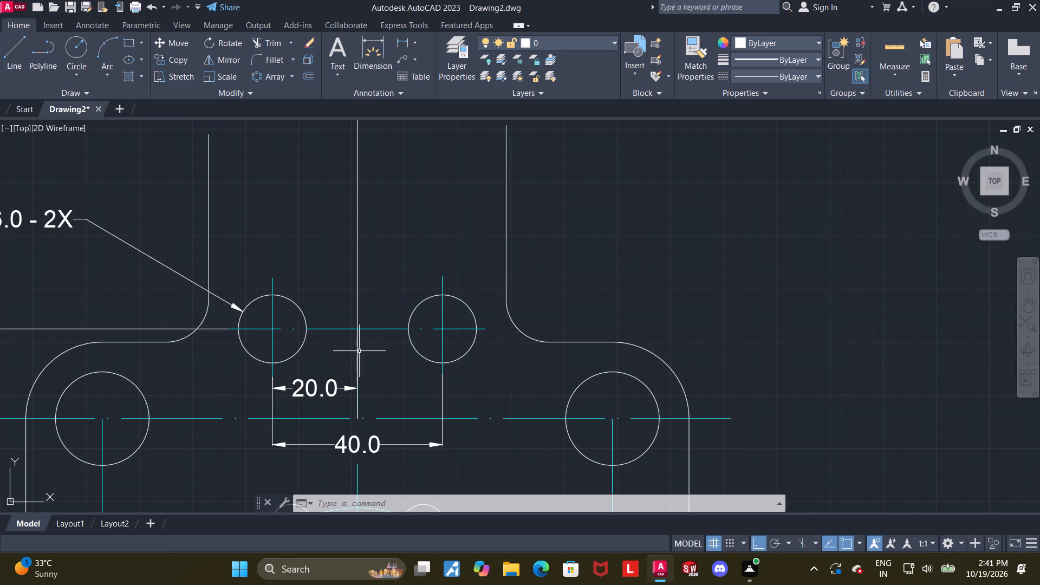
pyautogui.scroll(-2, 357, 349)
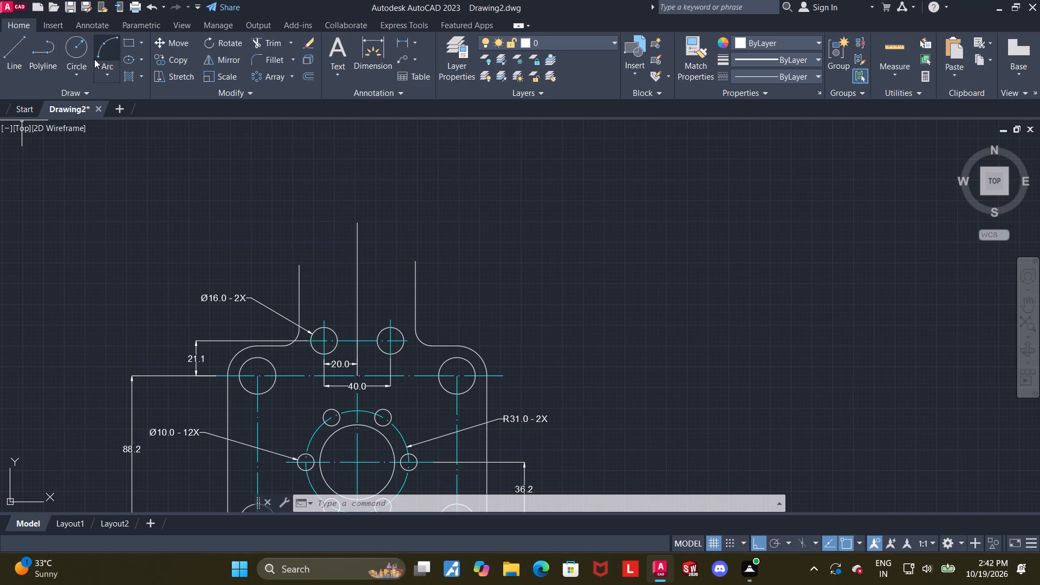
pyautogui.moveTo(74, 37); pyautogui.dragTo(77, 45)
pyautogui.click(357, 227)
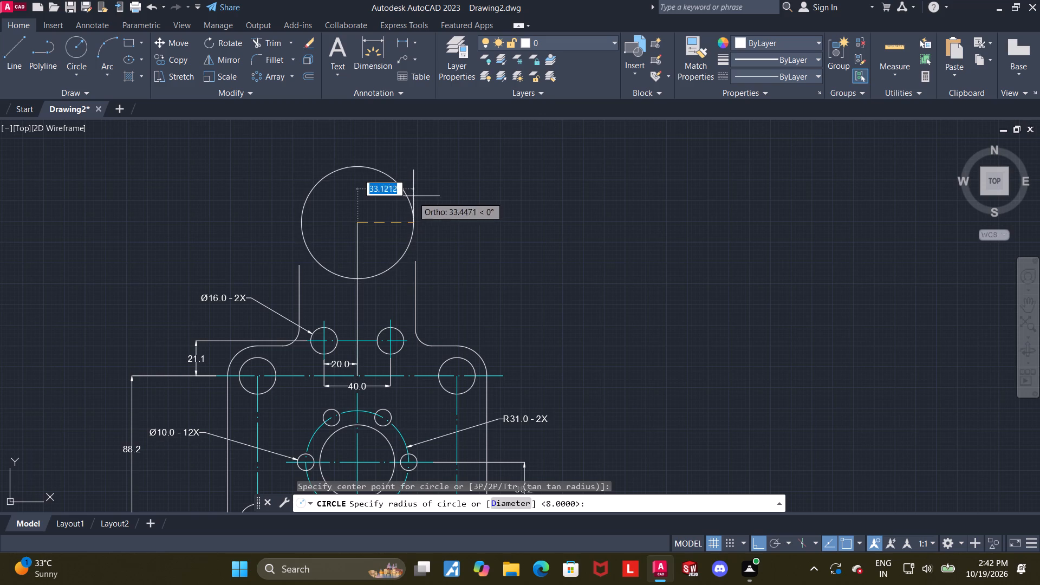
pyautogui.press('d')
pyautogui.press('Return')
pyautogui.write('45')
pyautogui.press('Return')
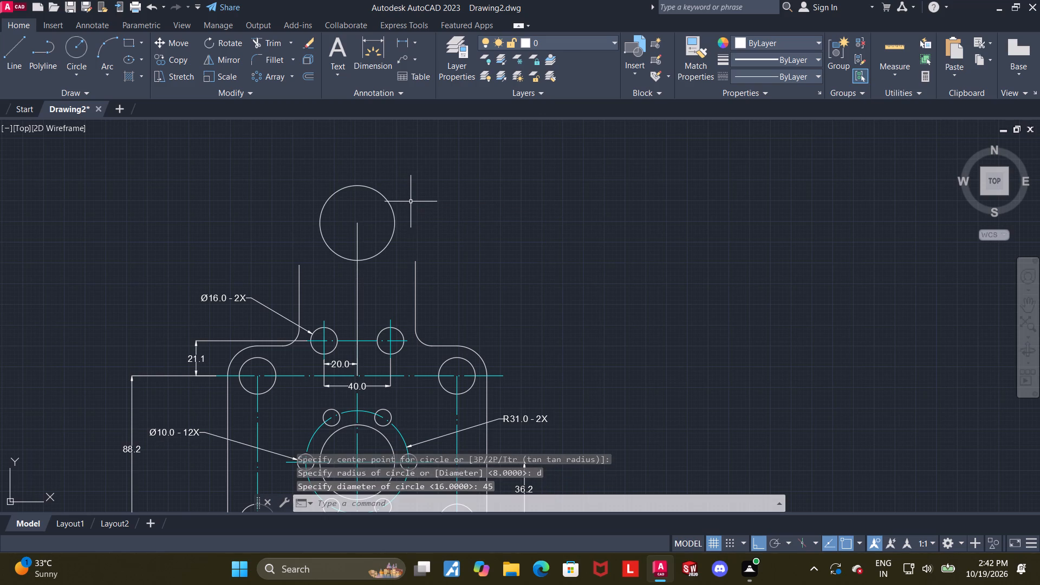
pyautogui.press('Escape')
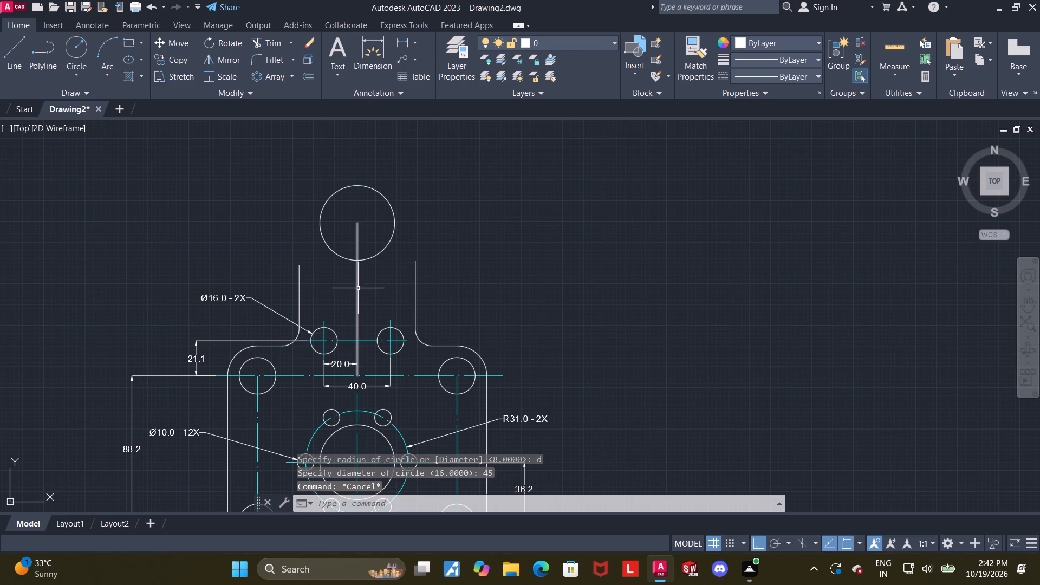
# Erase the 92 long vertical construction line below the new circle's centre.
pyautogui.click(357, 288)
pyautogui.press('Delete')
pyautogui.press('Escape')
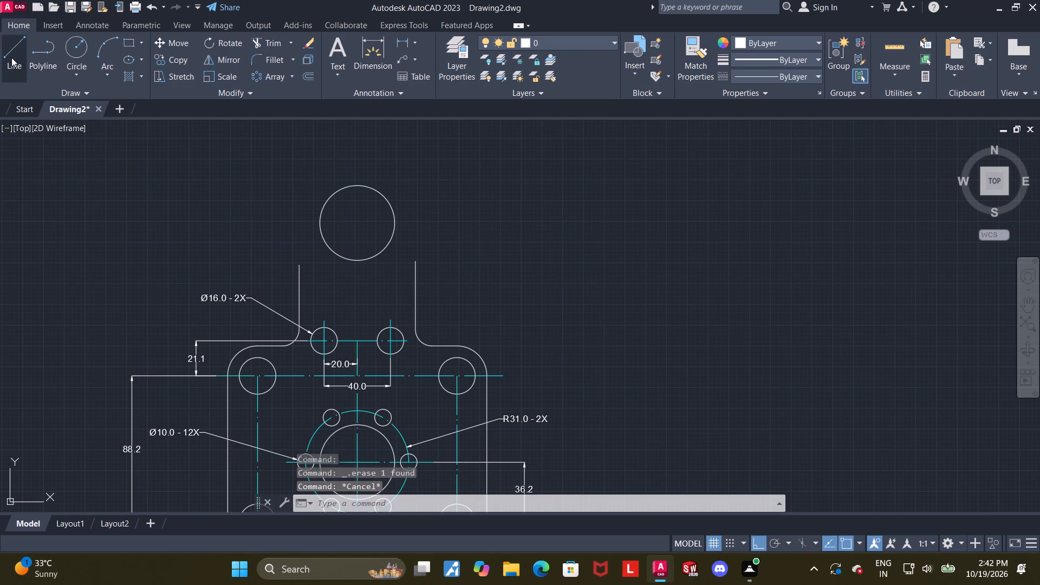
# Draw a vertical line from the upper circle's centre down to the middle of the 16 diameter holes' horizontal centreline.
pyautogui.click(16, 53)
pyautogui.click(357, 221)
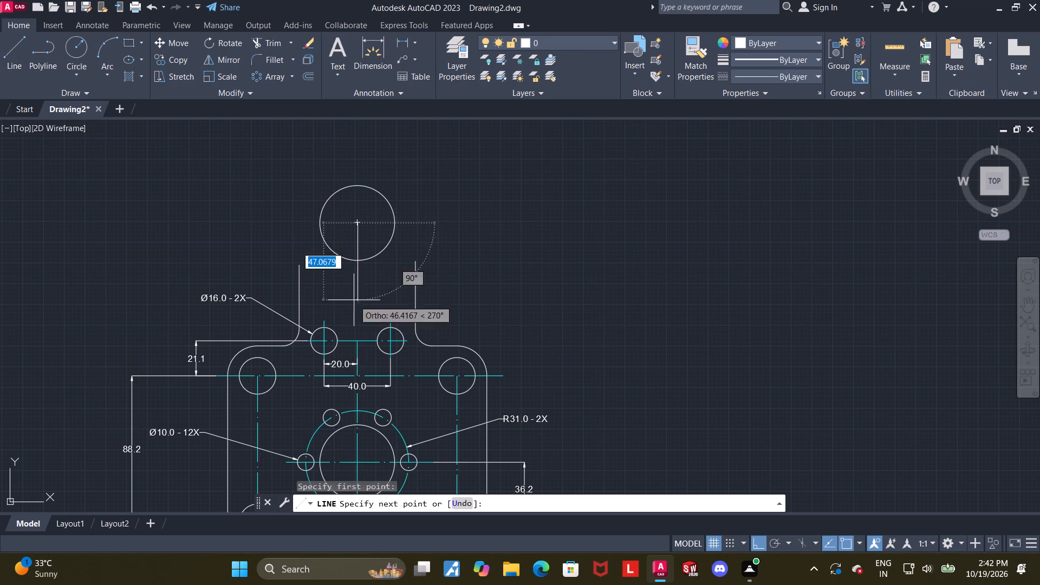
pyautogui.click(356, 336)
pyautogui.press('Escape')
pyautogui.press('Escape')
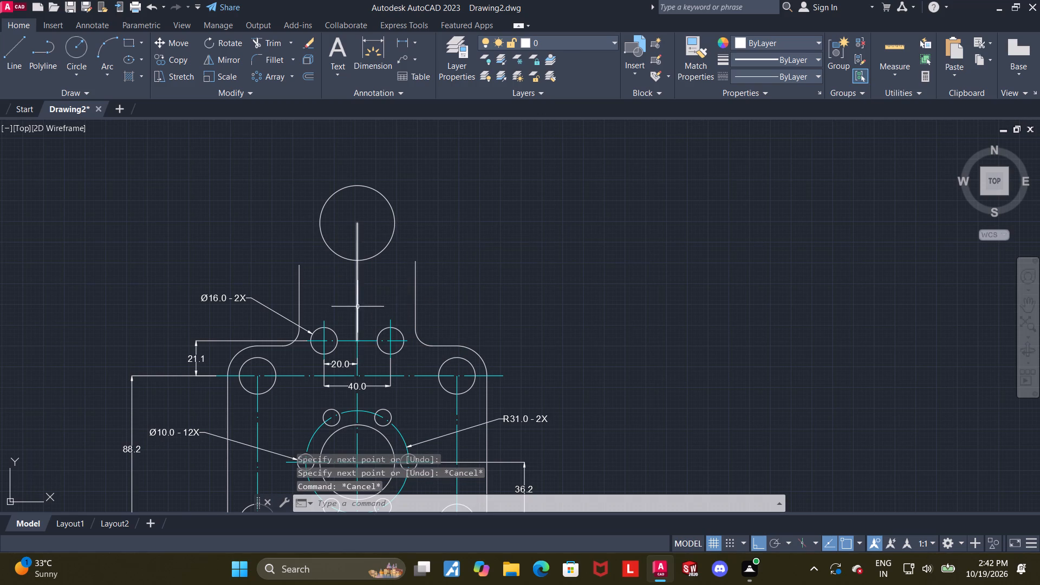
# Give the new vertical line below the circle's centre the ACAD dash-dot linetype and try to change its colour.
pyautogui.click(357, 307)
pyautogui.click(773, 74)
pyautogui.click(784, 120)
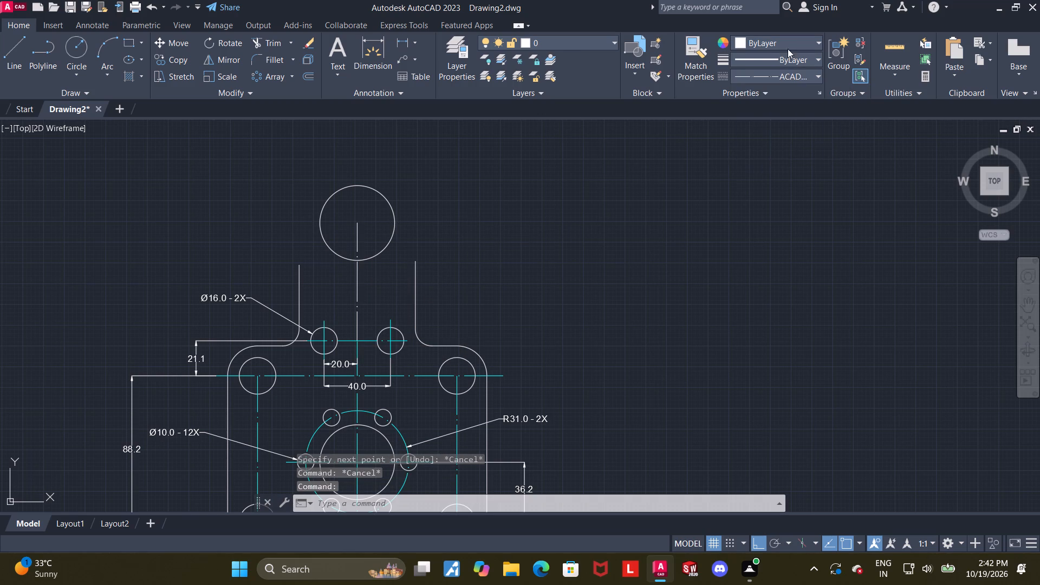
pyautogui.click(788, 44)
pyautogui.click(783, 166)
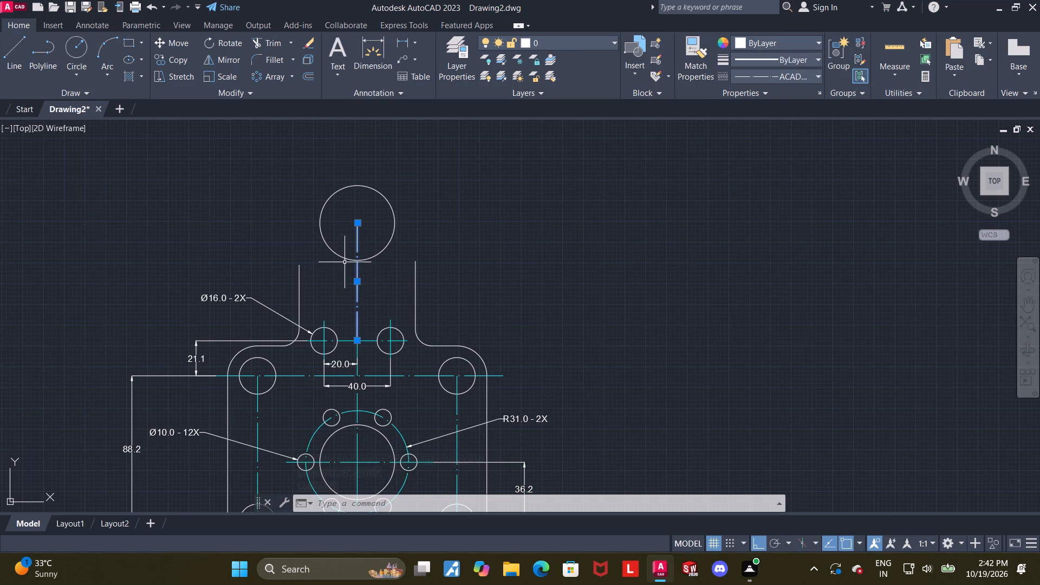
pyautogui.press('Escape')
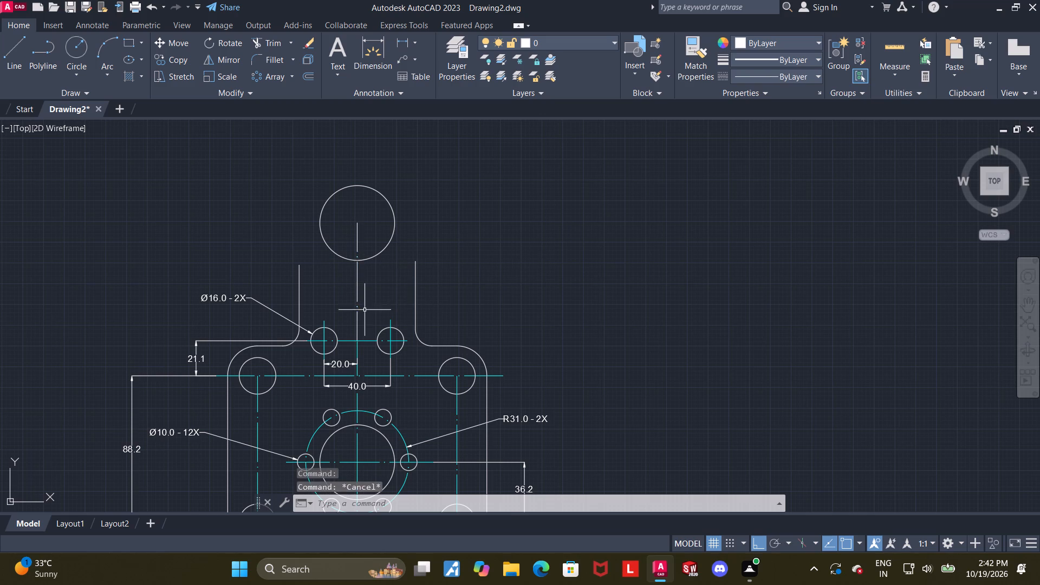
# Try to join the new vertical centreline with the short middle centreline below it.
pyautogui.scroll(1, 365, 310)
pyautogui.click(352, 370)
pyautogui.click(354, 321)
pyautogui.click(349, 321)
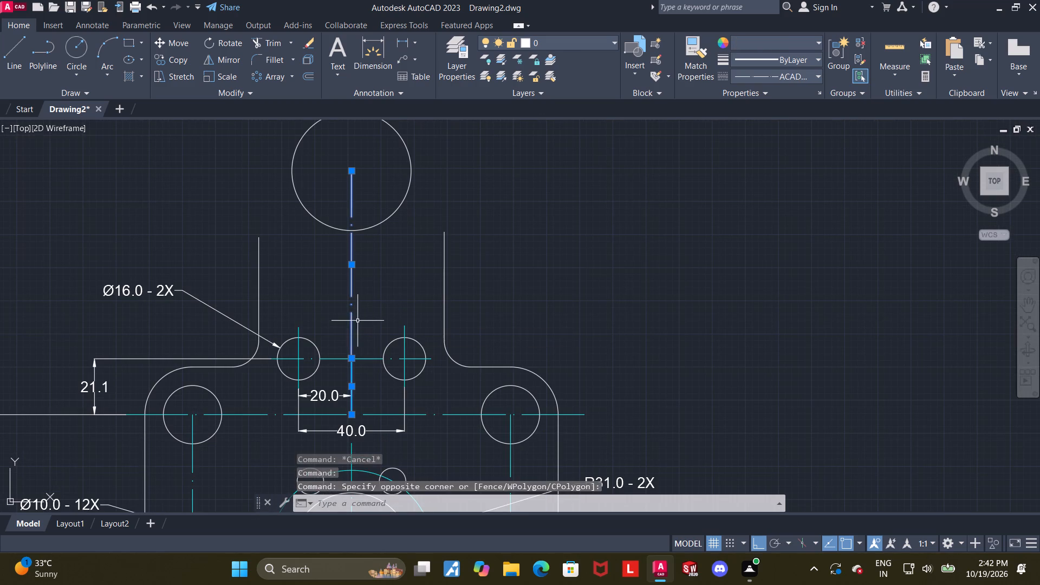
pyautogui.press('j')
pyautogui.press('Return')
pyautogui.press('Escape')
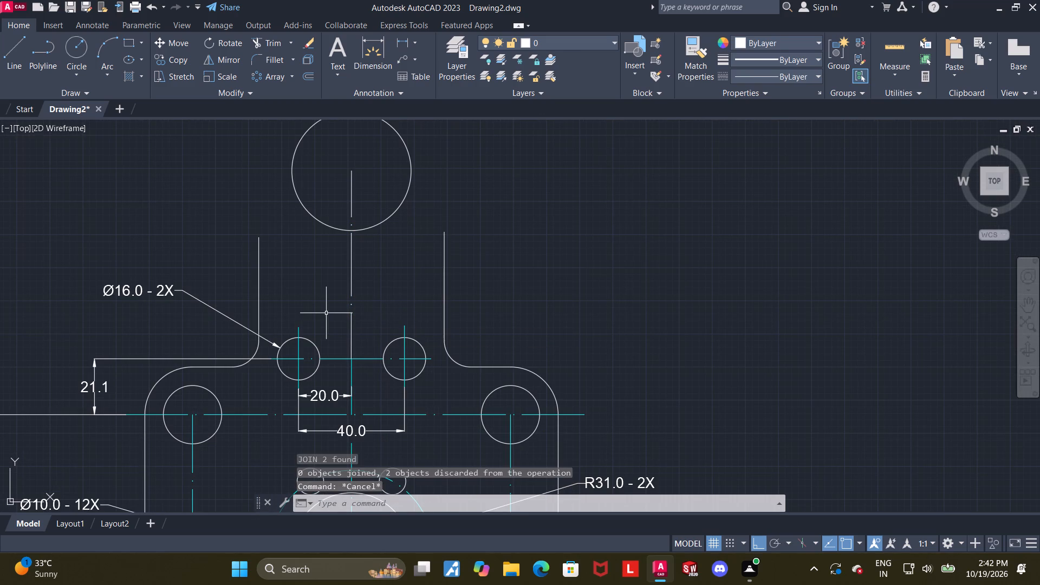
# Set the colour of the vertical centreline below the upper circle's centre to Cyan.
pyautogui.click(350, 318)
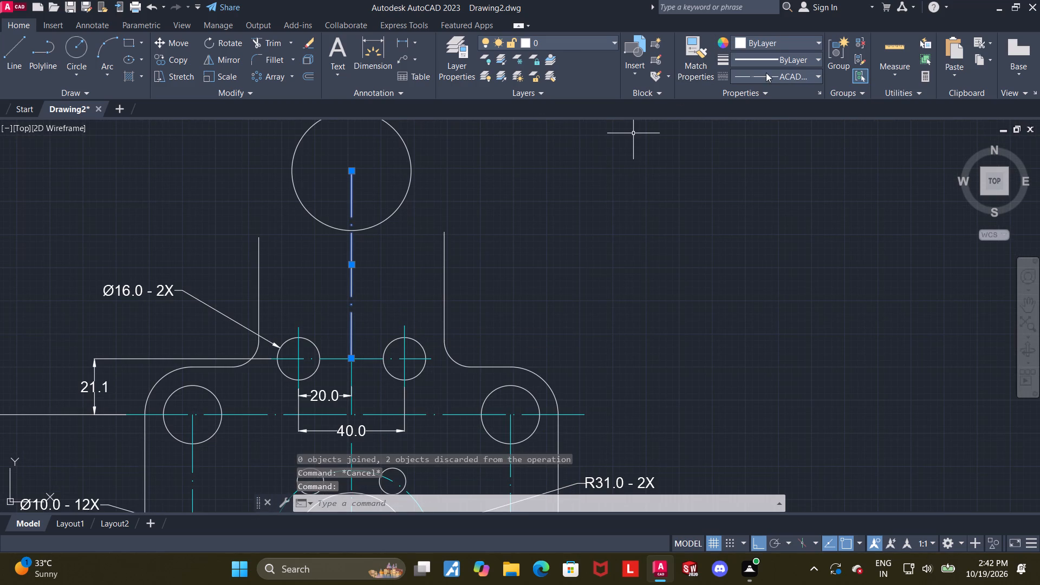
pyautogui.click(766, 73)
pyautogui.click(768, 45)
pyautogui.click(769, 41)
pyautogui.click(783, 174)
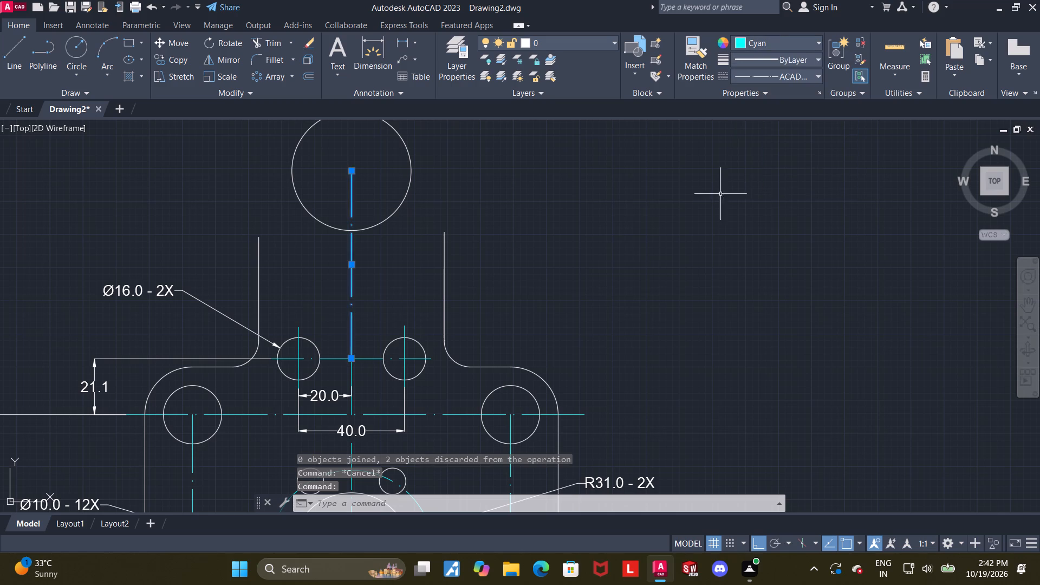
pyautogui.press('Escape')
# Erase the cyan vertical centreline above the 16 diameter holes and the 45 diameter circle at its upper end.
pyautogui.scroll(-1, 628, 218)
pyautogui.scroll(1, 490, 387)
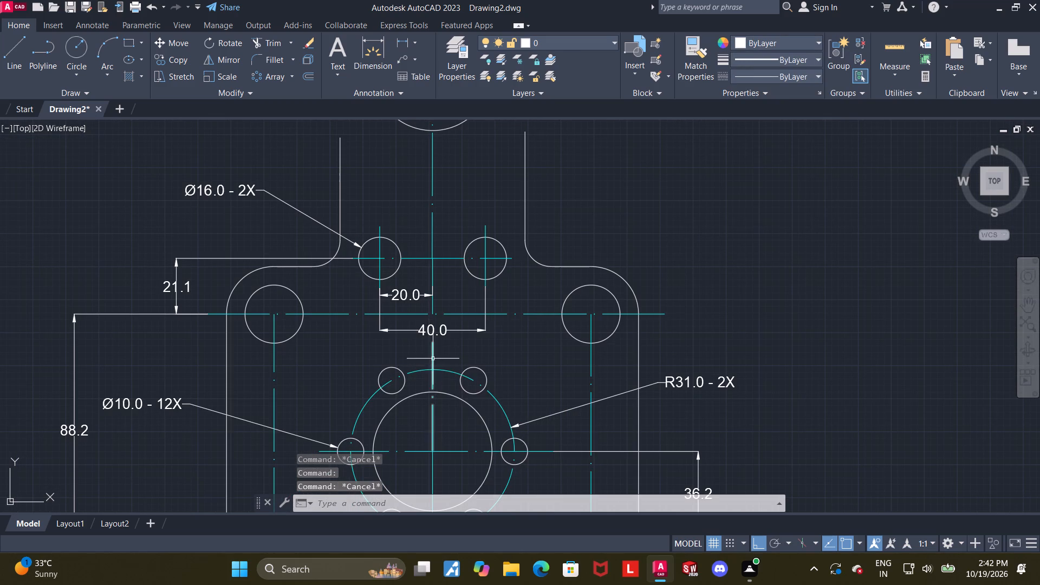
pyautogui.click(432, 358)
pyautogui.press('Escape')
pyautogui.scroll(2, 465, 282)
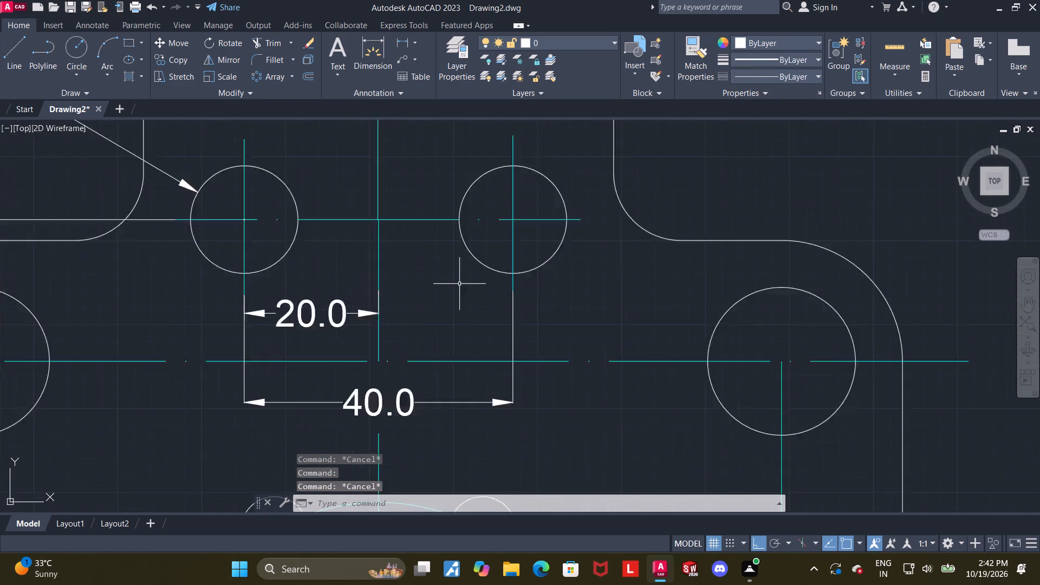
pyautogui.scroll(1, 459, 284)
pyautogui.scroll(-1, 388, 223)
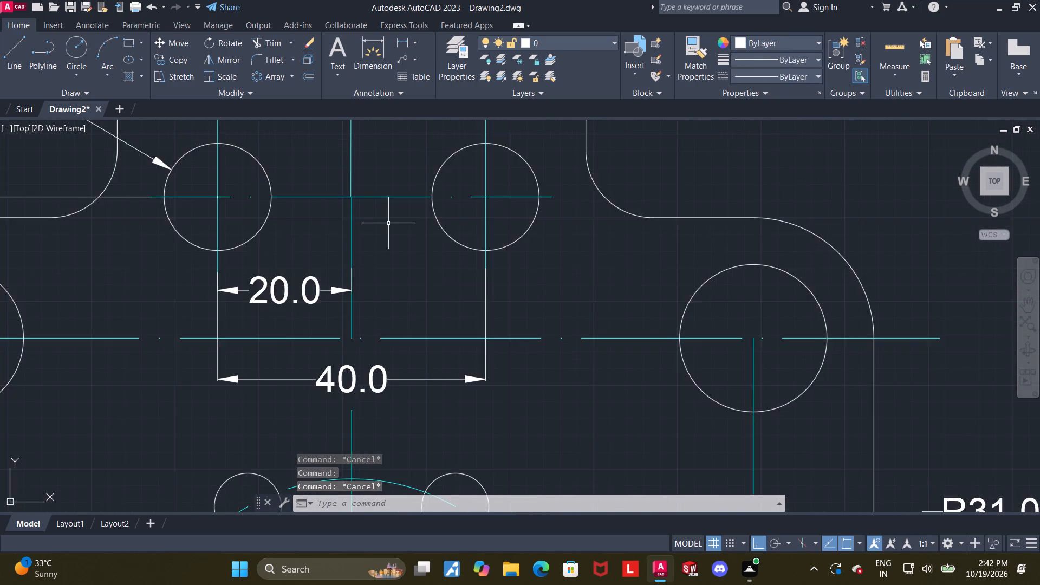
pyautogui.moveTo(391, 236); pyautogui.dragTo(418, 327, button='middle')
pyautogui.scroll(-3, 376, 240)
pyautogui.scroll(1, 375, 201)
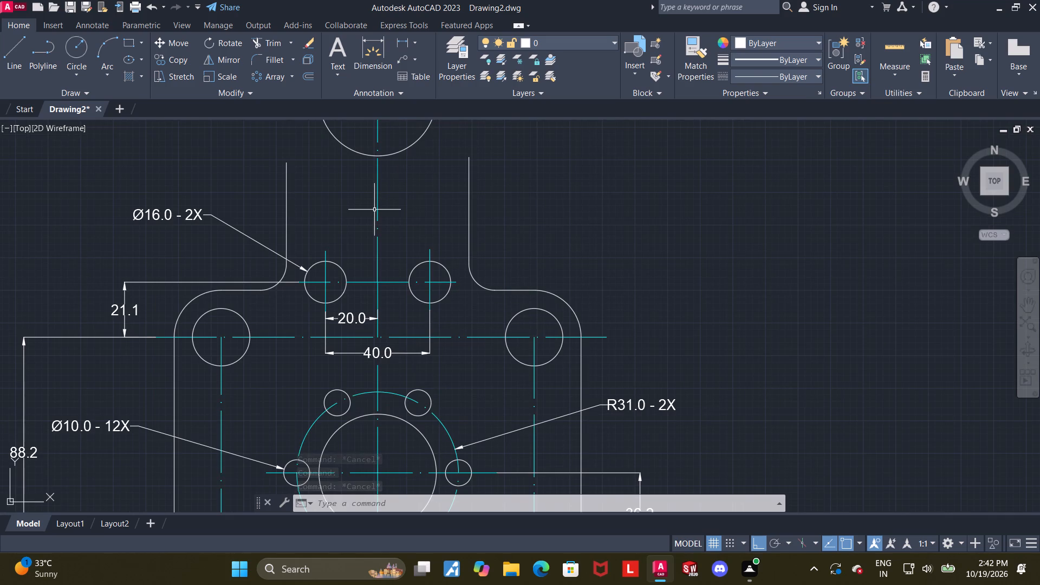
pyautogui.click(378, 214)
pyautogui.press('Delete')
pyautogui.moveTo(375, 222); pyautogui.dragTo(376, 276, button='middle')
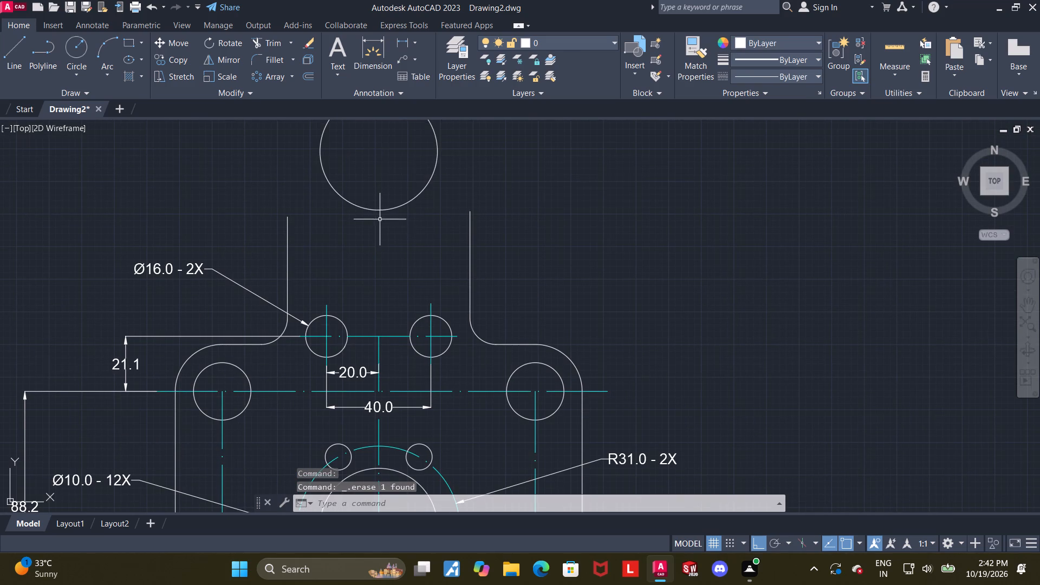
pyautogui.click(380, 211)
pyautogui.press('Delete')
# Draw a vertical line from the plate's central vertical centreline up to the short middle centreline, closing the gap at the 40 dimension.
pyautogui.scroll(2, 391, 304)
pyautogui.moveTo(386, 307); pyautogui.dragTo(388, 275, button='middle')
pyautogui.scroll(-1, 394, 302)
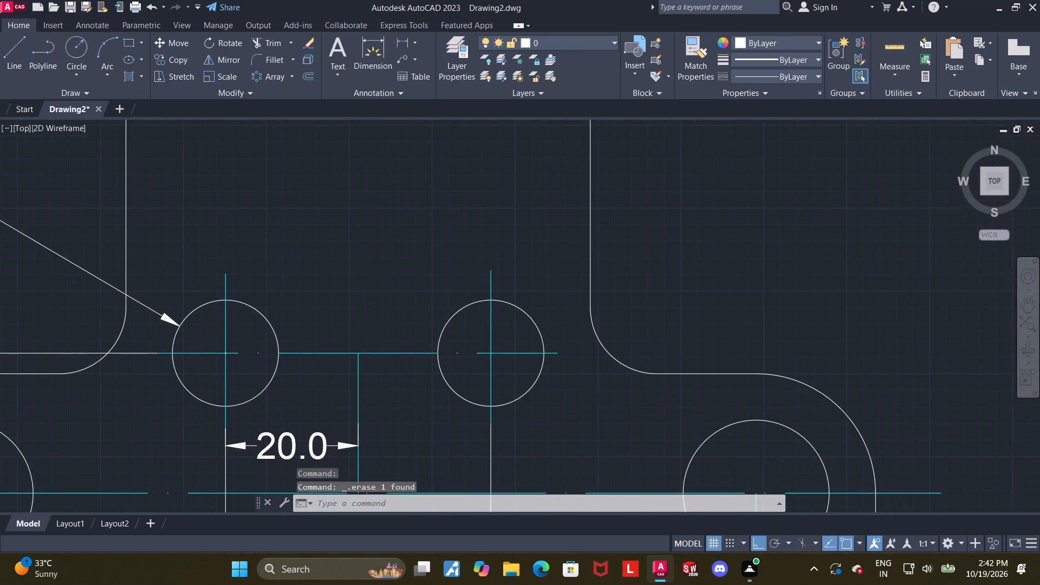
pyautogui.scroll(-2, 394, 302)
pyautogui.moveTo(391, 311); pyautogui.dragTo(390, 248, button='middle')
pyautogui.scroll(2, 400, 267)
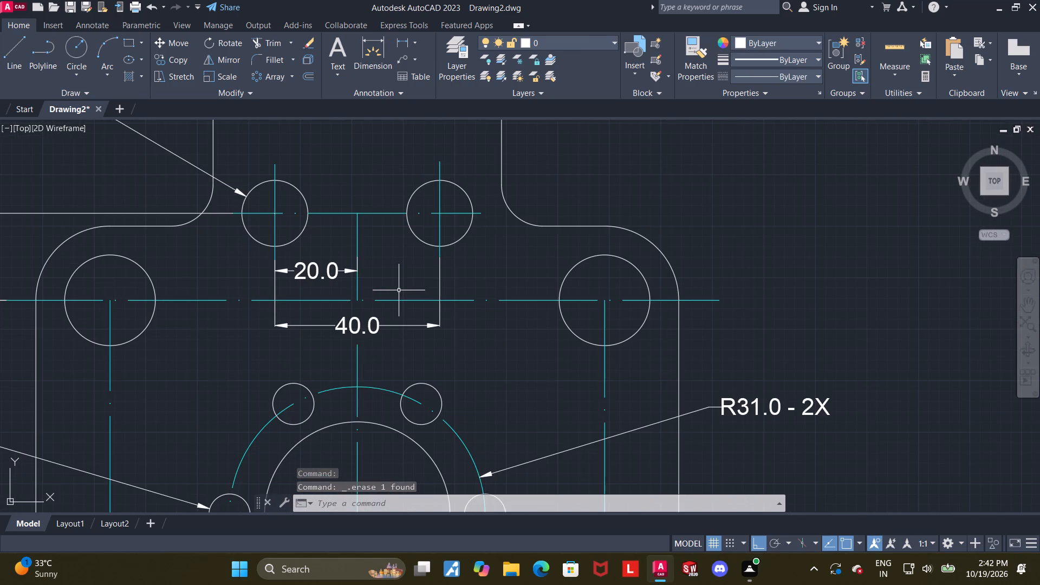
pyautogui.moveTo(395, 282); pyautogui.dragTo(391, 262, button='middle')
pyautogui.scroll(-2, 391, 254)
pyautogui.scroll(1, 384, 446)
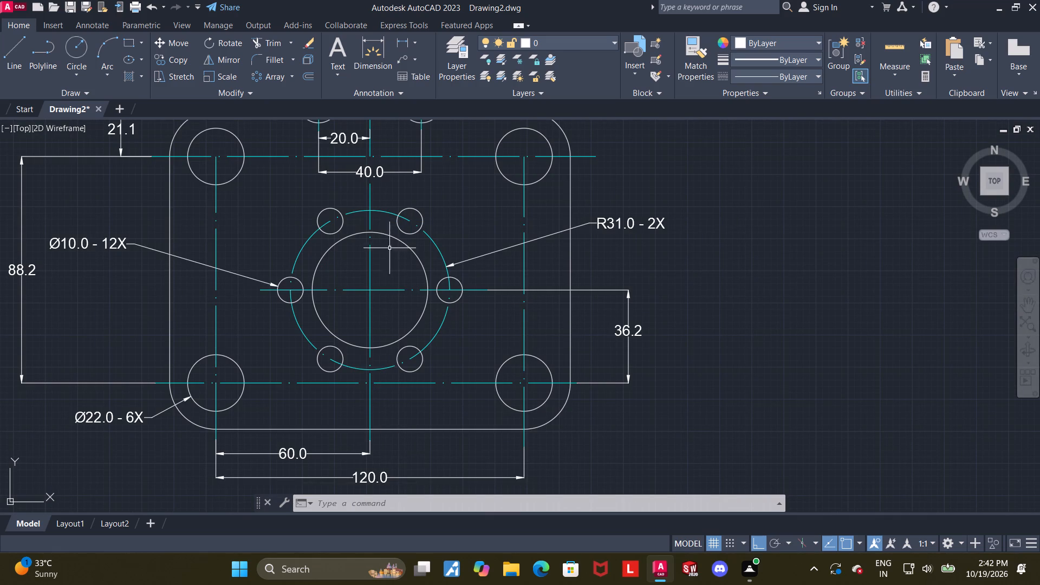
pyautogui.moveTo(383, 151); pyautogui.dragTo(384, 209, button='middle')
pyautogui.scroll(4, 385, 211)
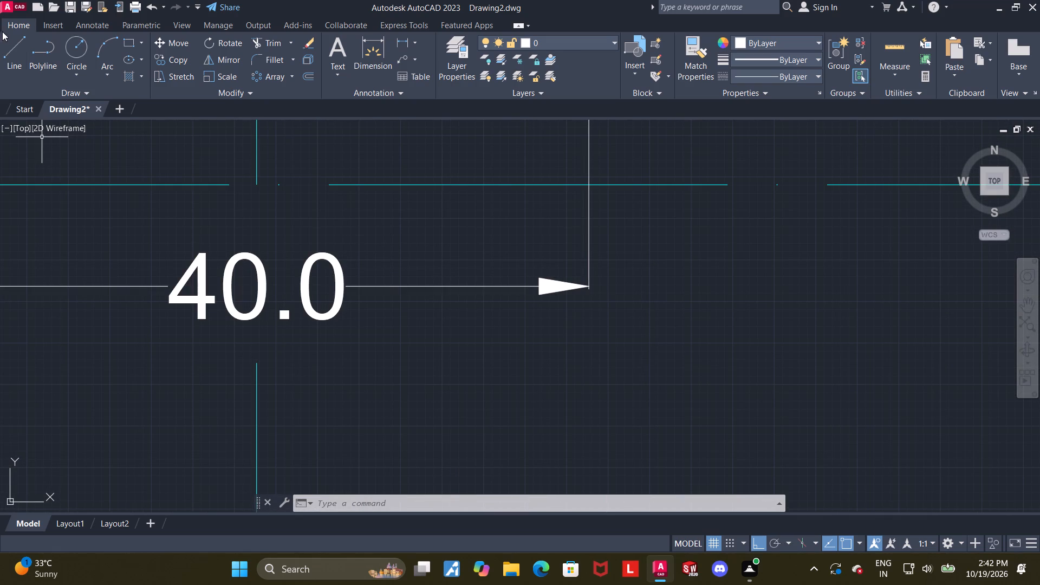
pyautogui.click(9, 41)
pyautogui.click(256, 366)
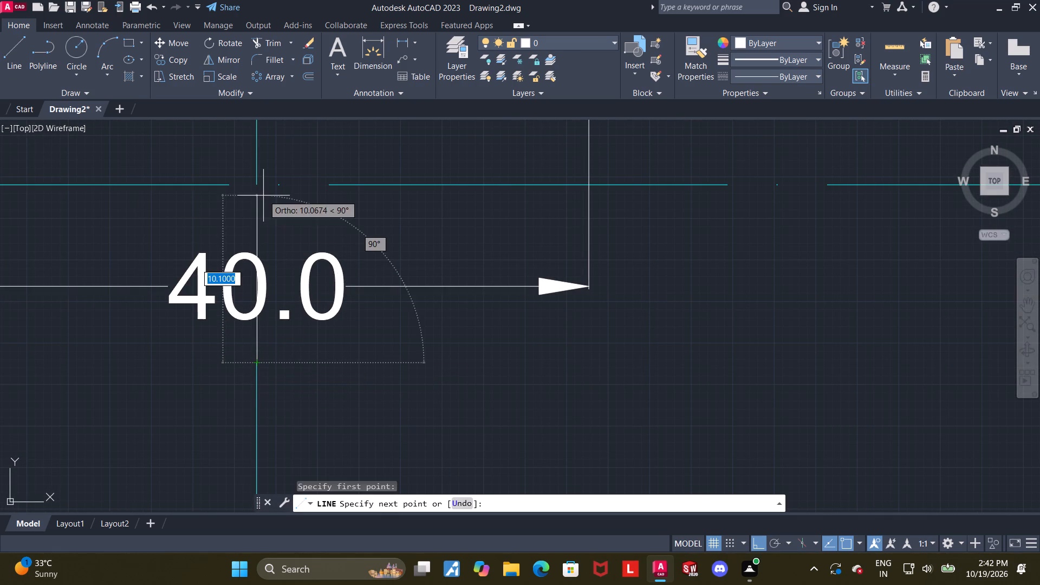
pyautogui.click(258, 185)
pyautogui.press('Escape')
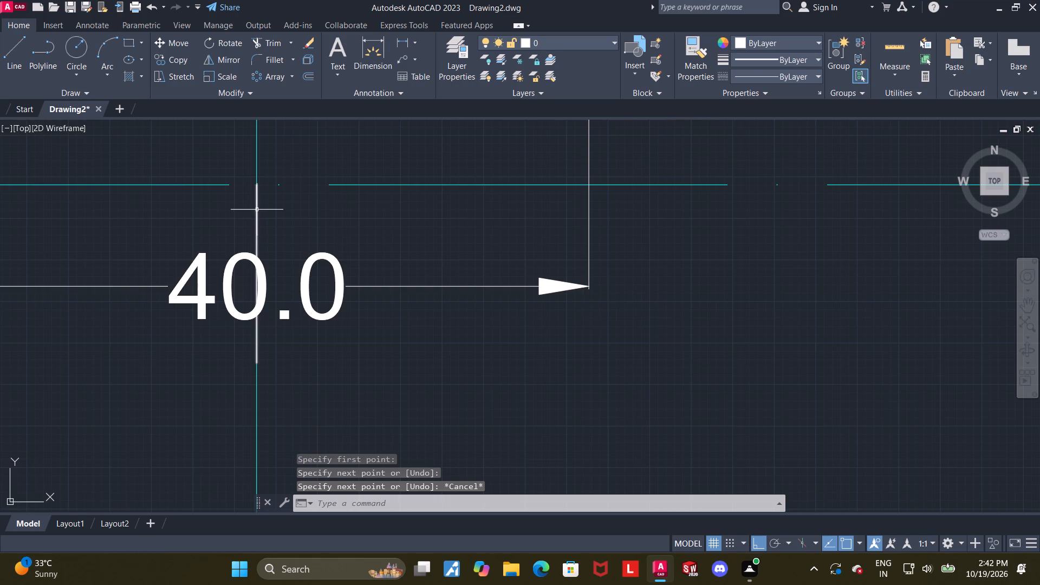
# Examine the whole plate with its centrelines, holes and dimensions.
pyautogui.scroll(-2, 344, 253)
pyautogui.scroll(-2, 395, 296)
pyautogui.moveTo(437, 292); pyautogui.dragTo(435, 224, button='middle')
pyautogui.scroll(-1, 434, 226)
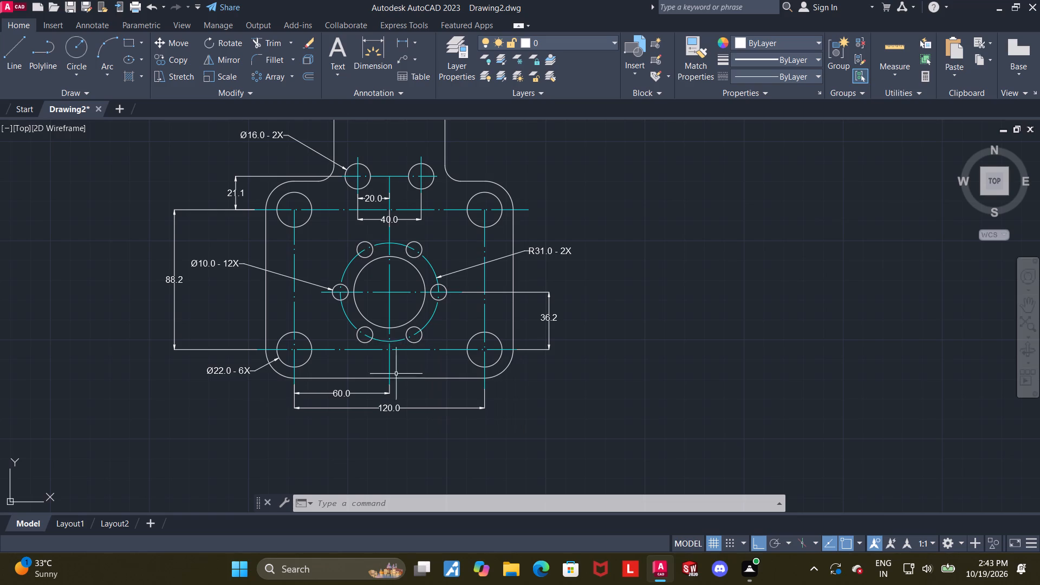
pyautogui.moveTo(422, 449); pyautogui.dragTo(449, 459, button='middle')
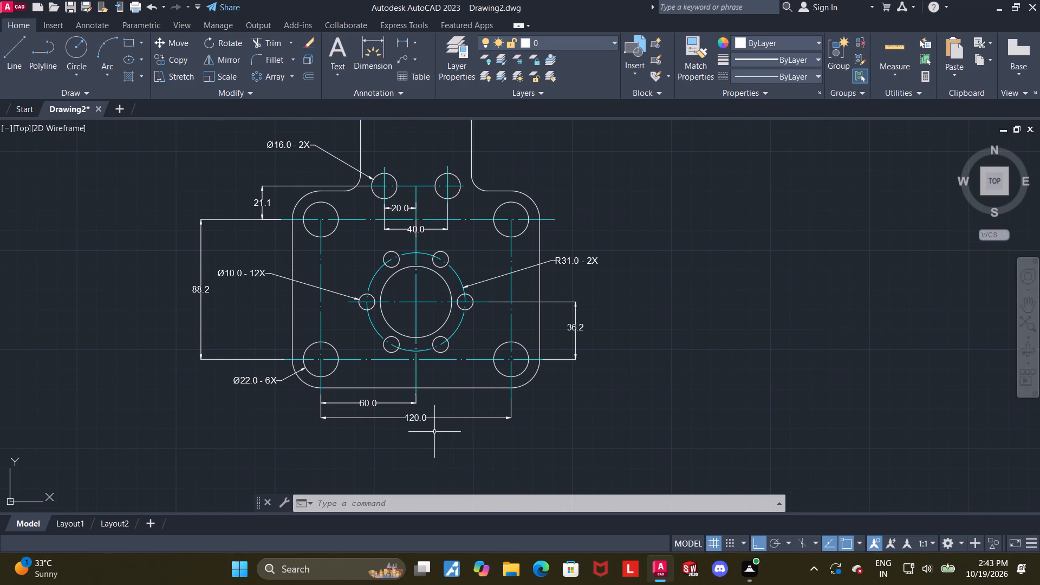
pyautogui.scroll(1, 434, 432)
pyautogui.moveTo(665, 380); pyautogui.dragTo(673, 389, button='middle')
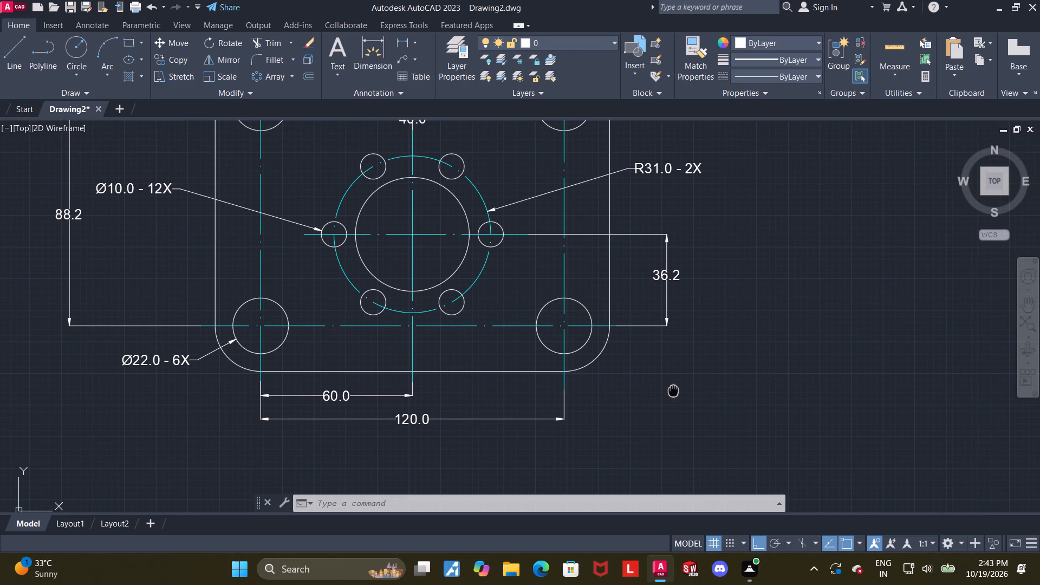
pyautogui.moveTo(673, 389); pyautogui.dragTo(679, 408, button='middle')
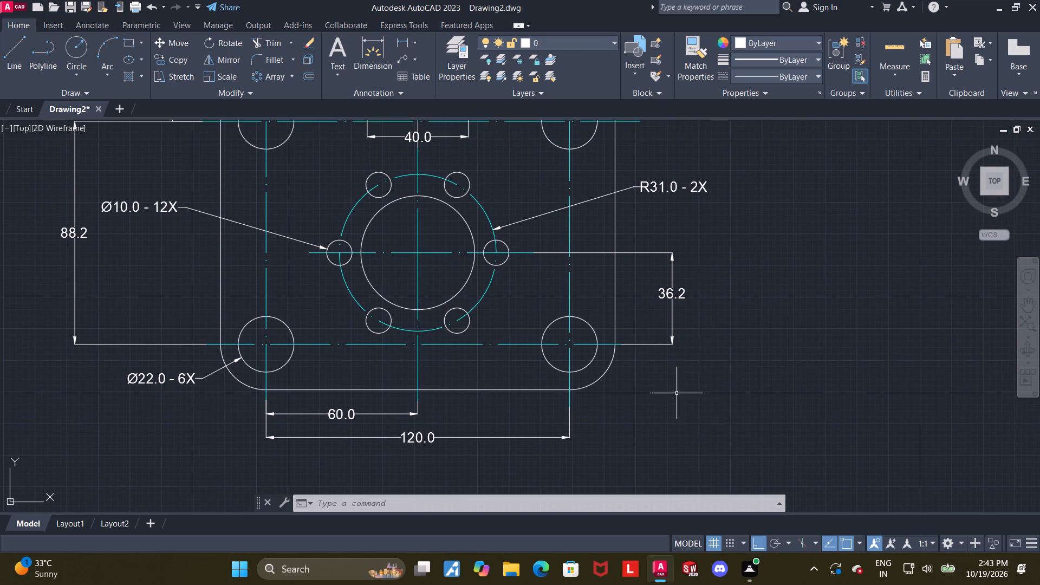
pyautogui.scroll(-1, 705, 356)
pyautogui.moveTo(706, 357); pyautogui.dragTo(708, 381, button='middle')
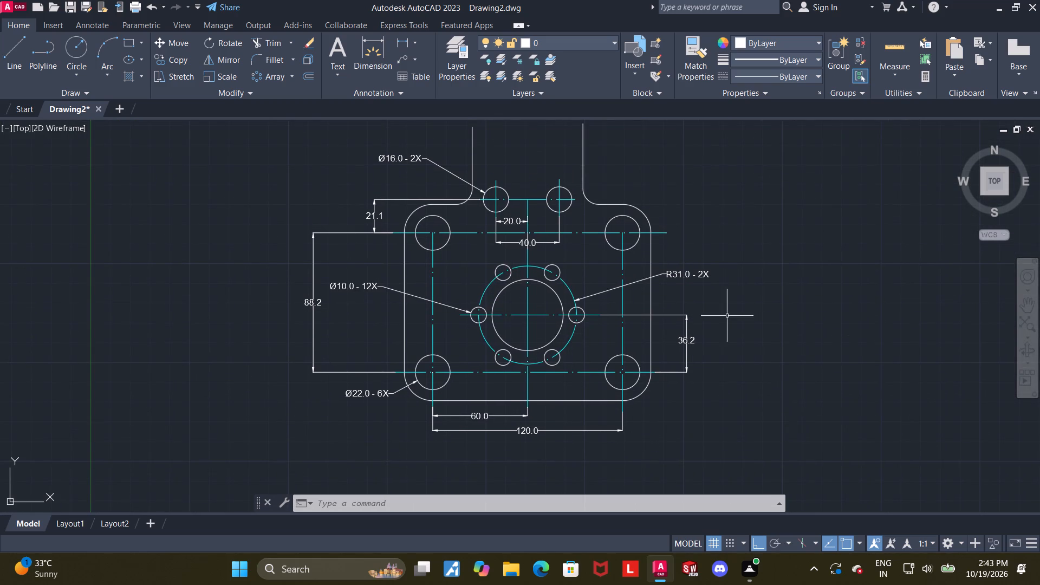
pyautogui.moveTo(732, 336); pyautogui.dragTo(732, 380, button='middle')
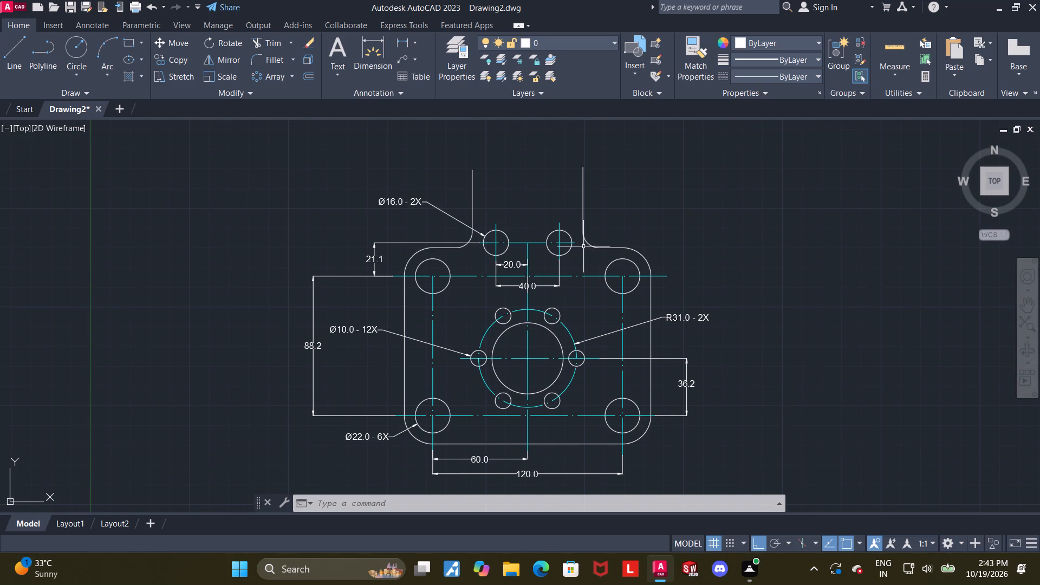
# Erase the short vertical line on the middle centreline running through the 40 dimension, below the corner holes' upper horizontal centreline.
pyautogui.scroll(1, 582, 246)
pyautogui.scroll(1, 491, 227)
pyautogui.scroll(1, 506, 279)
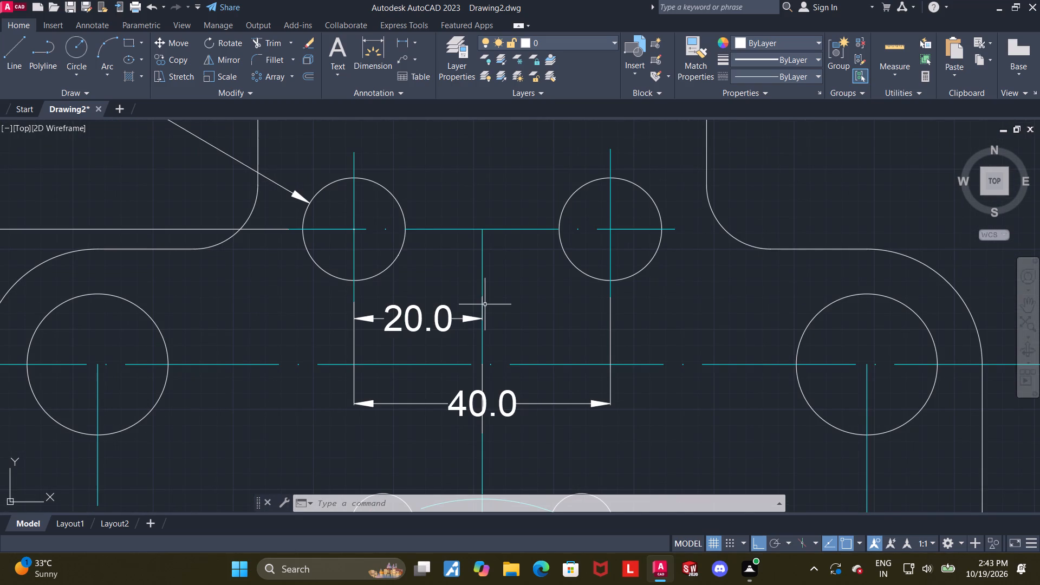
pyautogui.click(483, 305)
pyautogui.press('Escape')
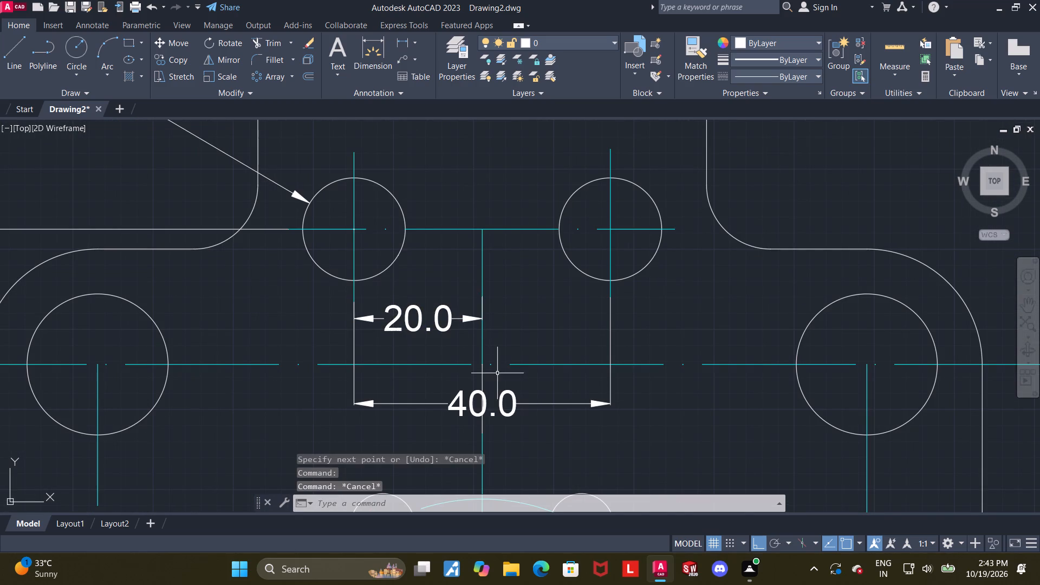
pyautogui.click(484, 374)
pyautogui.click(482, 374)
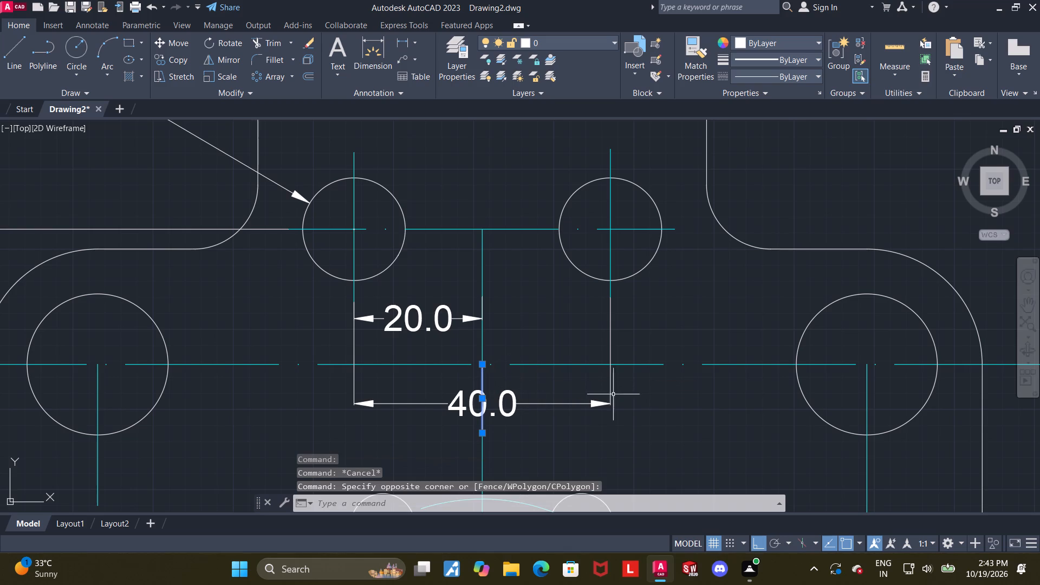
pyautogui.press('Delete')
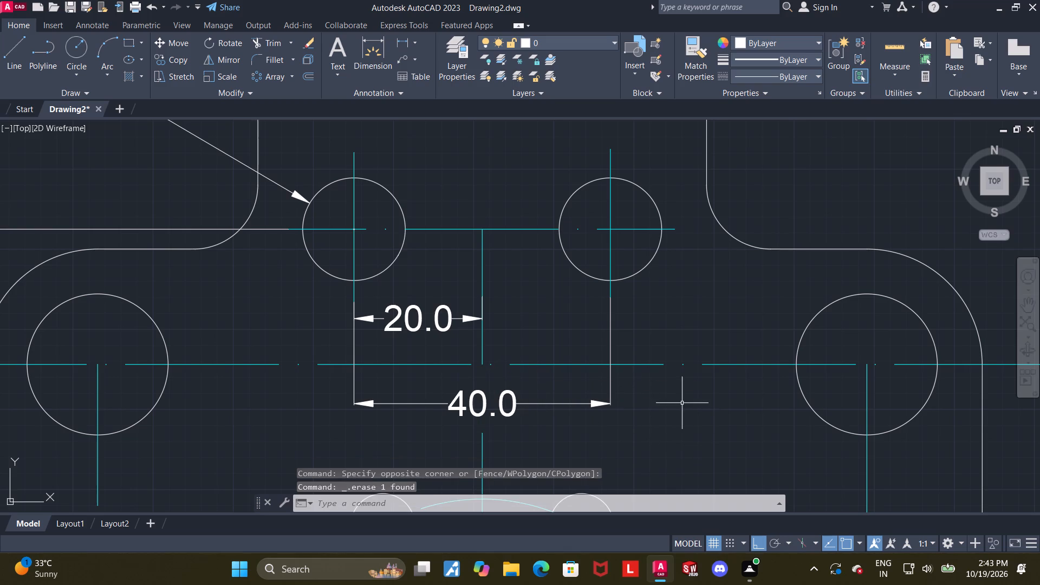
# Draw a 92 long vertical line upwards from where the middle centreline meets the upper corner holes' horizontal centreline.
pyautogui.moveTo(673, 398); pyautogui.dragTo(659, 431, button='middle')
pyautogui.scroll(-1, 552, 313)
pyautogui.moveTo(522, 322); pyautogui.dragTo(407, 420, button='middle')
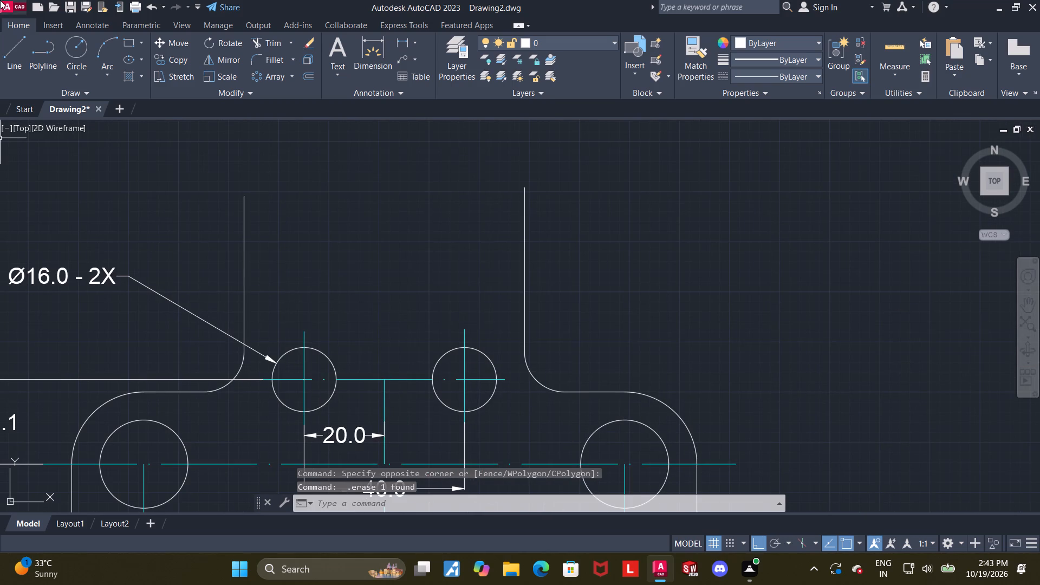
pyautogui.click(11, 42)
pyautogui.scroll(-2, 467, 219)
pyautogui.scroll(2, 424, 292)
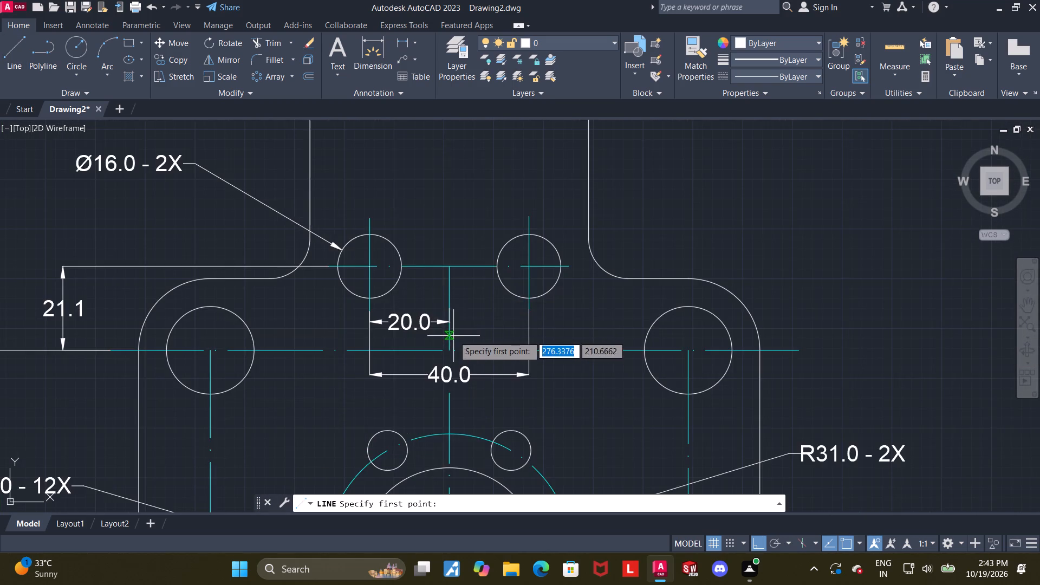
pyautogui.scroll(2, 453, 344)
pyautogui.scroll(-1, 471, 404)
pyautogui.scroll(1, 465, 430)
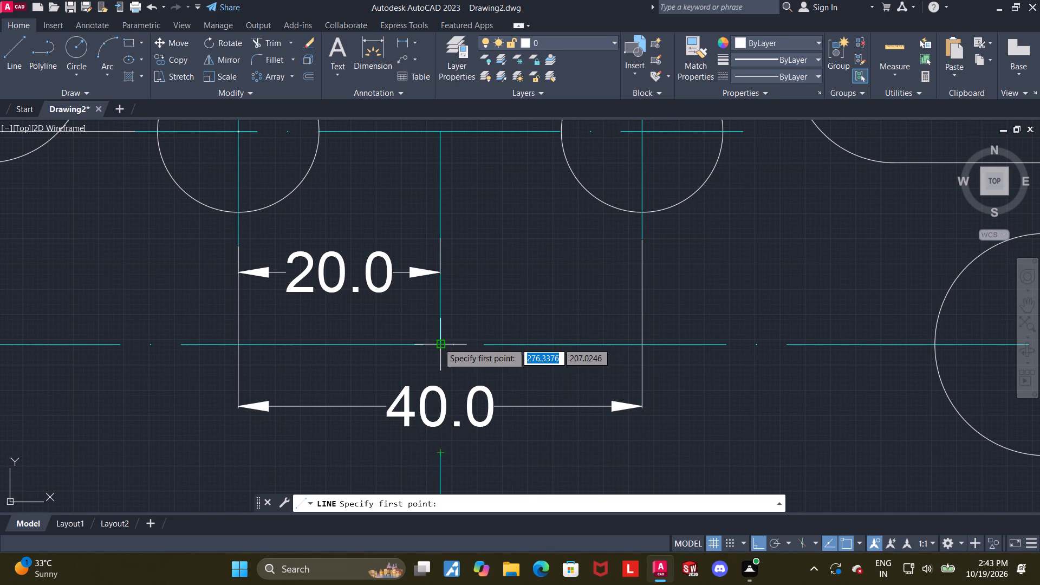
pyautogui.scroll(2, 438, 343)
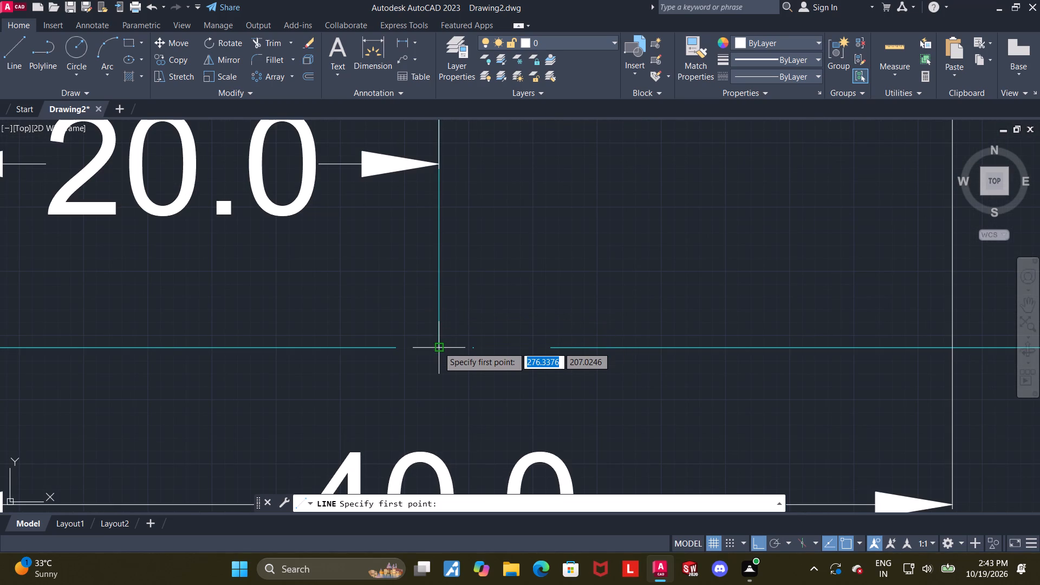
pyautogui.click(438, 347)
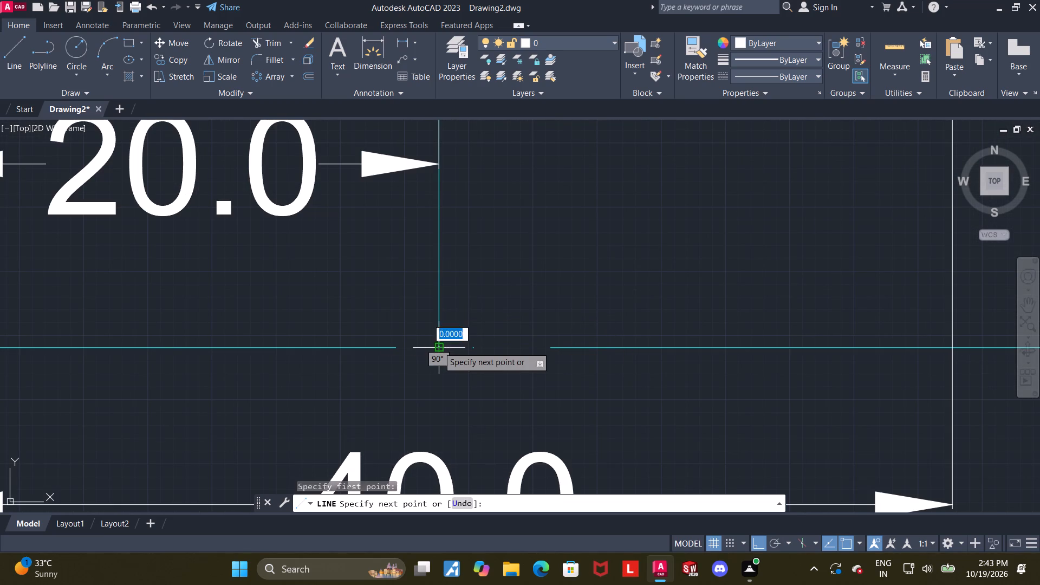
pyautogui.scroll(-4, 438, 347)
pyautogui.scroll(1, 435, 244)
pyautogui.scroll(-2, 431, 212)
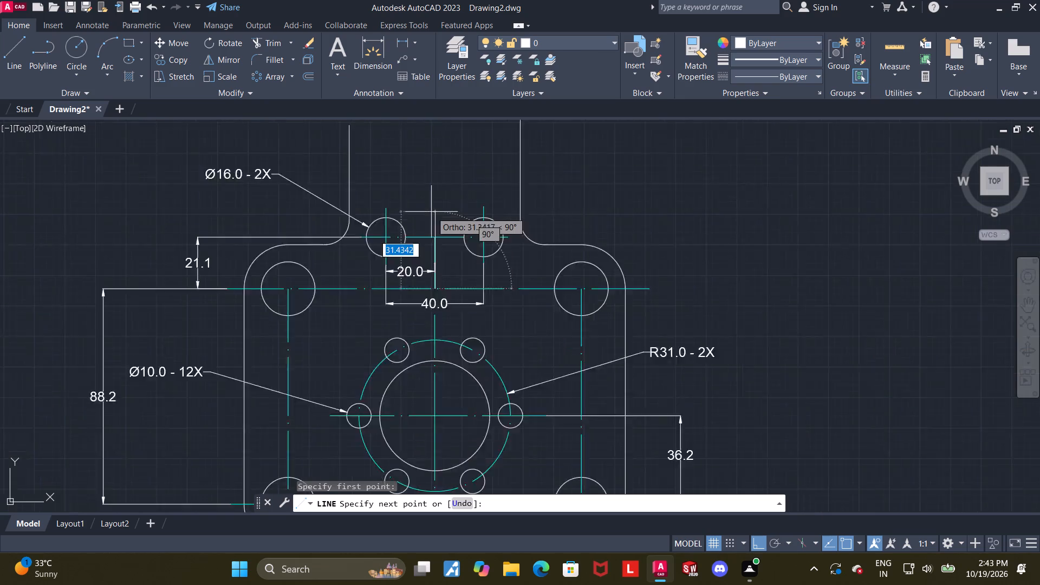
pyautogui.scroll(-2, 431, 212)
pyautogui.scroll(2, 427, 168)
pyautogui.scroll(-2, 427, 168)
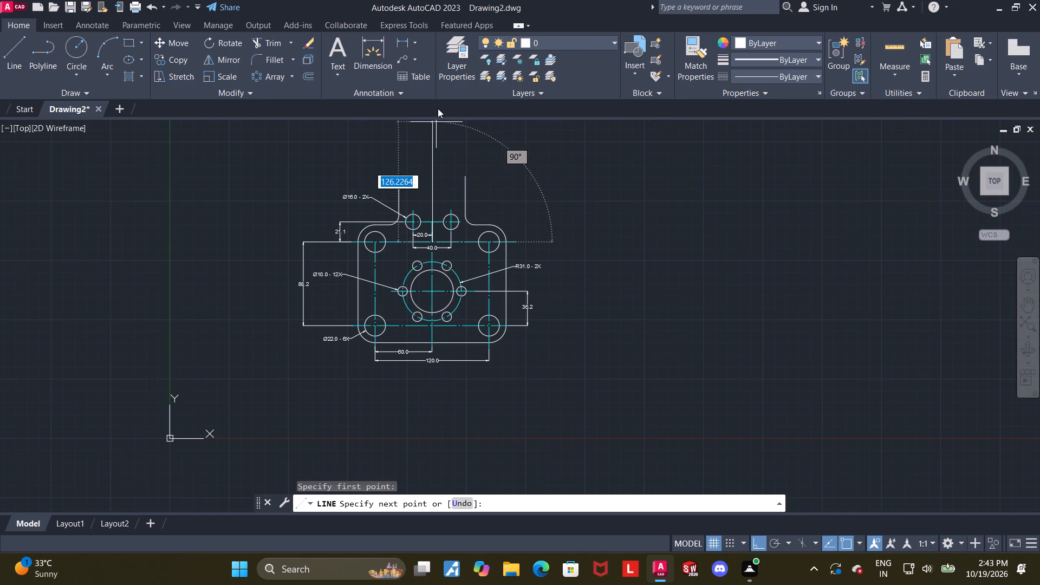
pyautogui.scroll(1, 424, 131)
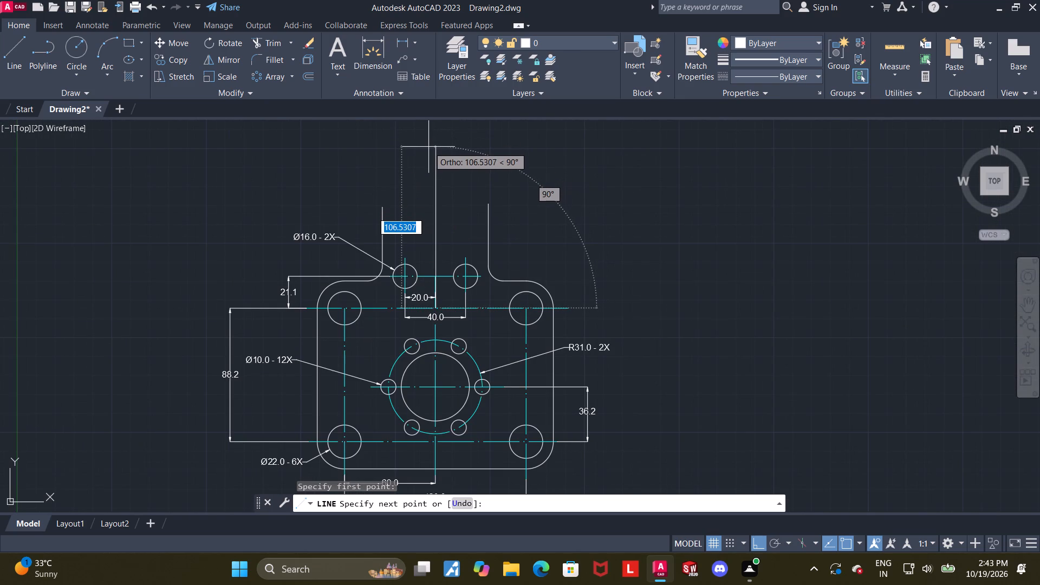
pyautogui.write('92')
pyautogui.press('Return')
pyautogui.press('Escape')
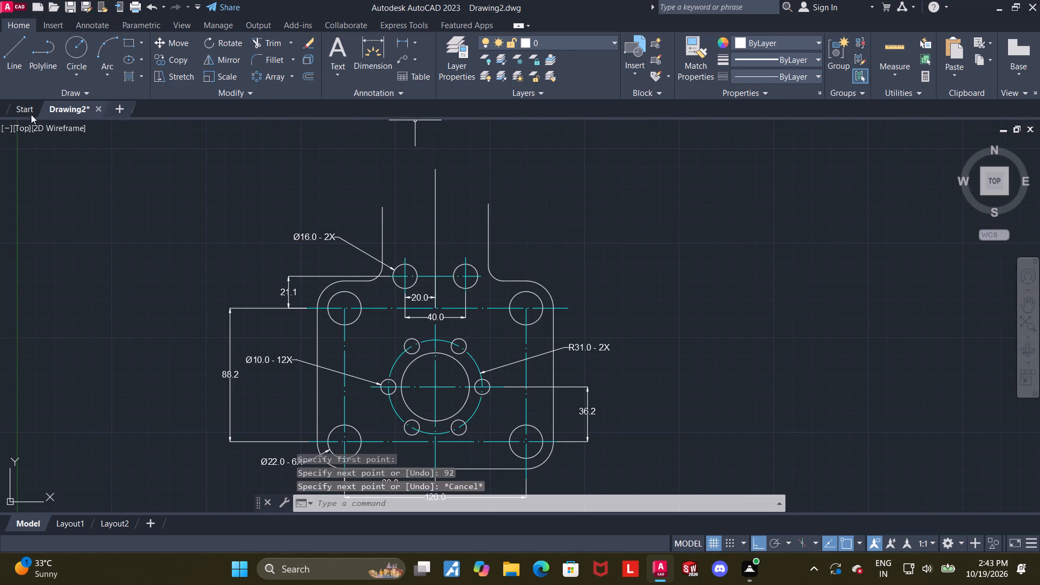
# Draw a circle of diameter 45 centred on the upper end of the 92 long vertical line.
pyautogui.click(76, 45)
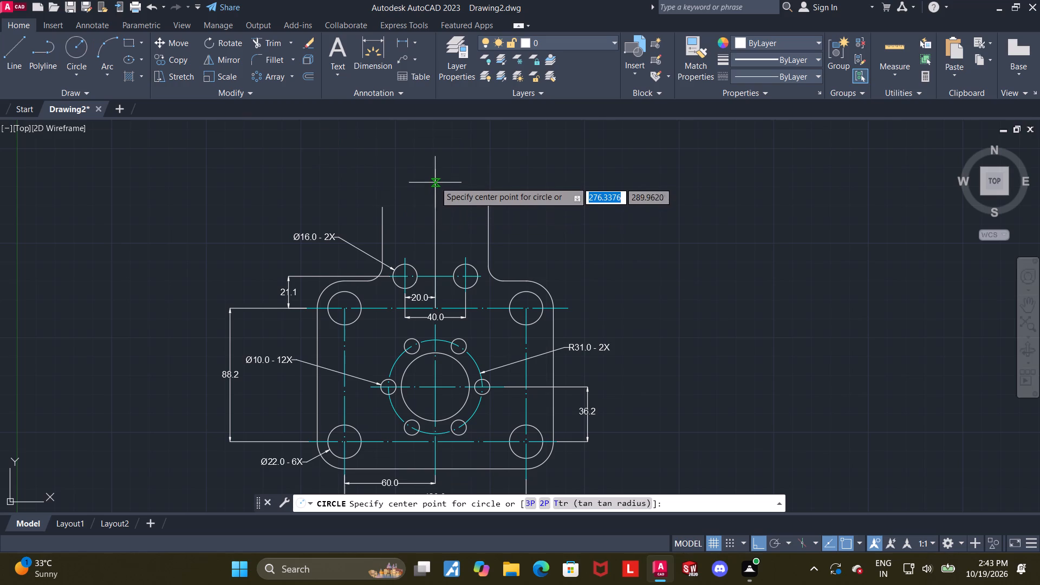
pyautogui.click(435, 171)
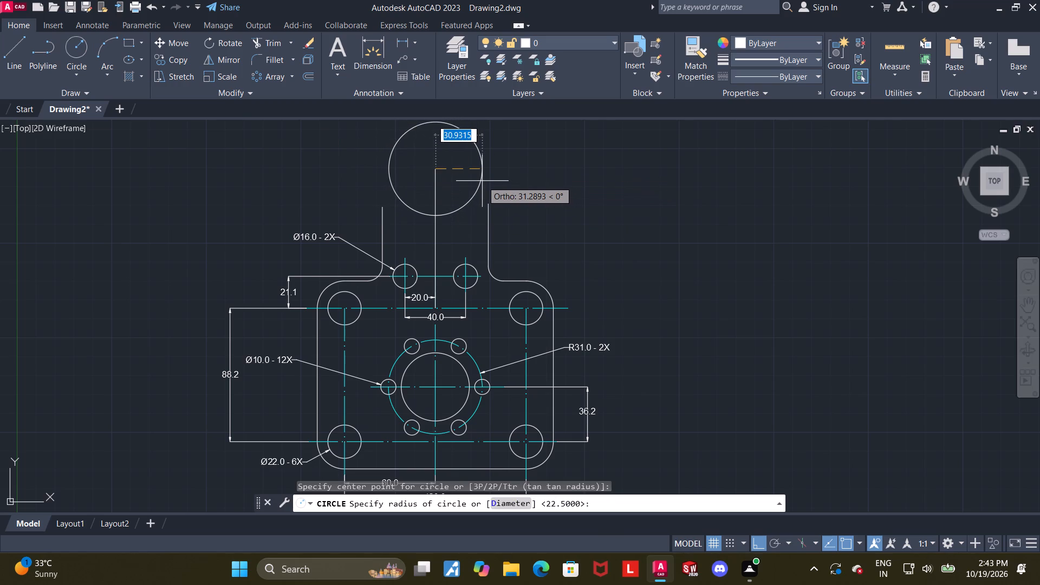
pyautogui.press('d')
pyautogui.press('Return')
pyautogui.write('45')
pyautogui.press('Return')
pyautogui.press('Escape')
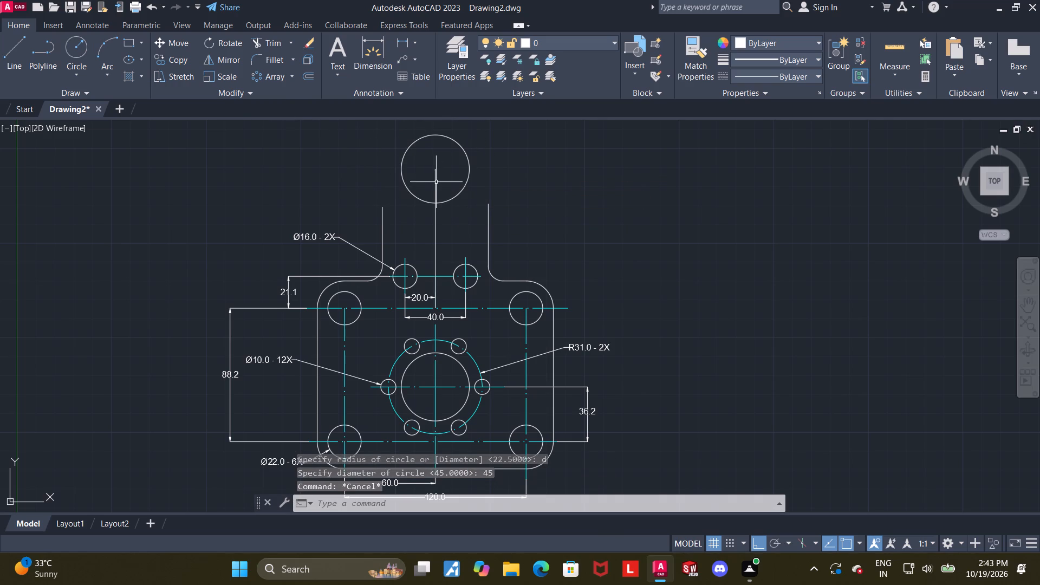
# Erase the 92 long vertical line running up to the 45 diameter circle's centre.
pyautogui.click(435, 181)
pyautogui.press('Delete')
pyautogui.press('Escape')
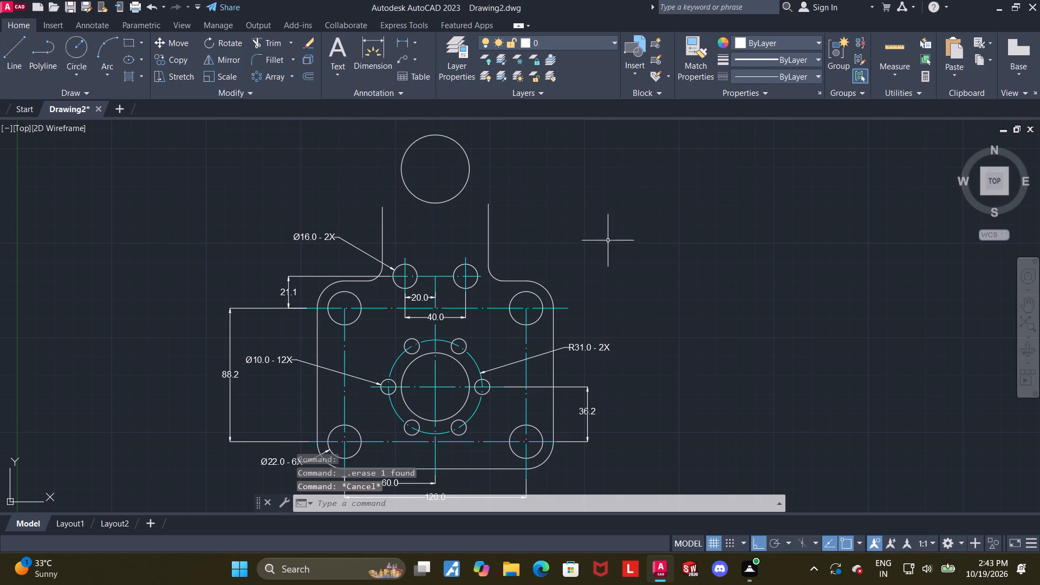
# Draw a vertical line from the top of the short middle centreline up to the 45 diameter circle's centre.
pyautogui.moveTo(583, 319); pyautogui.dragTo(562, 363, button='middle')
pyautogui.scroll(1, 473, 260)
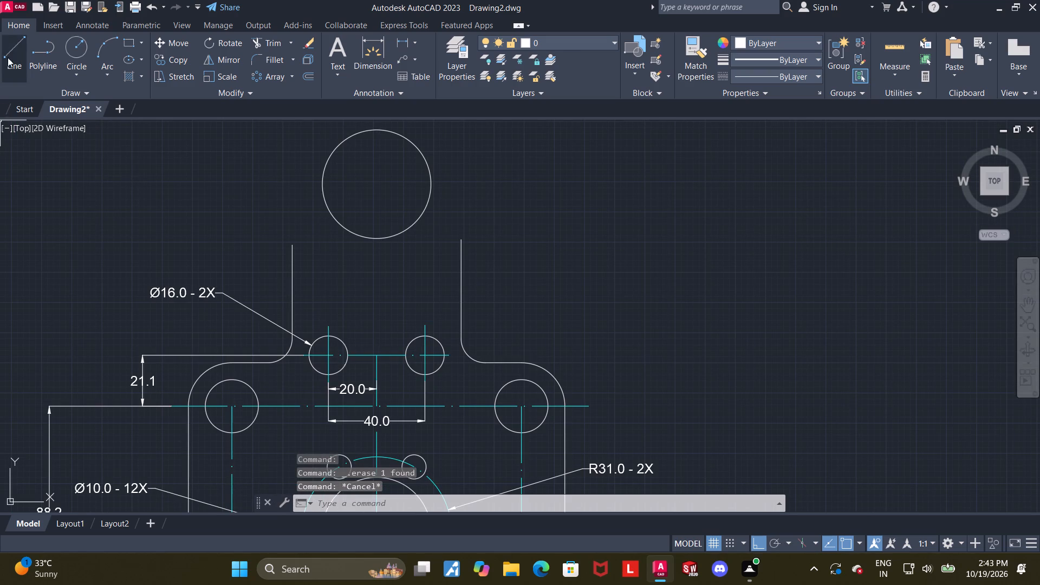
pyautogui.click(10, 47)
pyautogui.scroll(2, 379, 356)
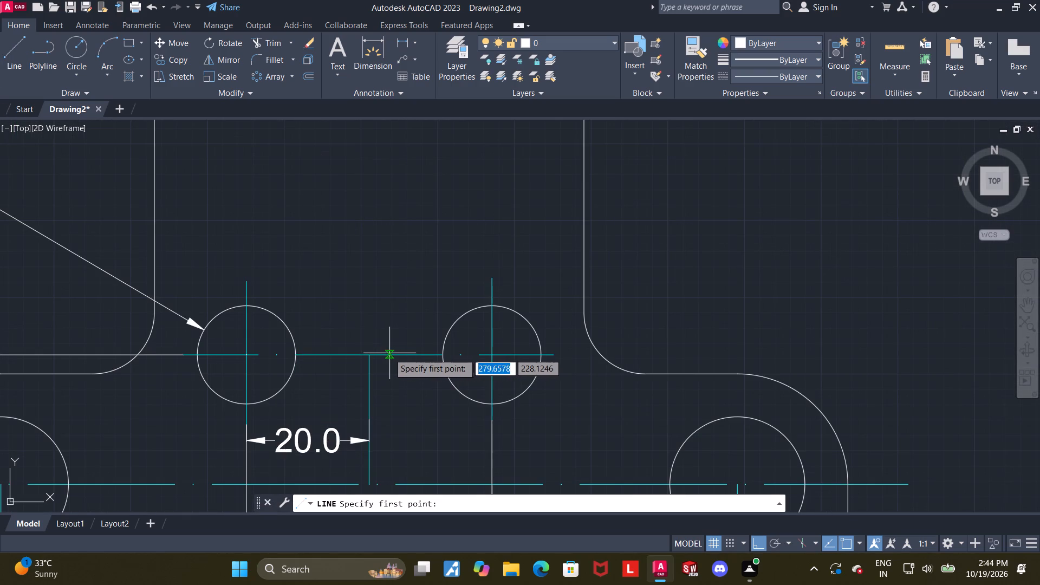
pyautogui.click(372, 353)
pyautogui.scroll(-3, 372, 353)
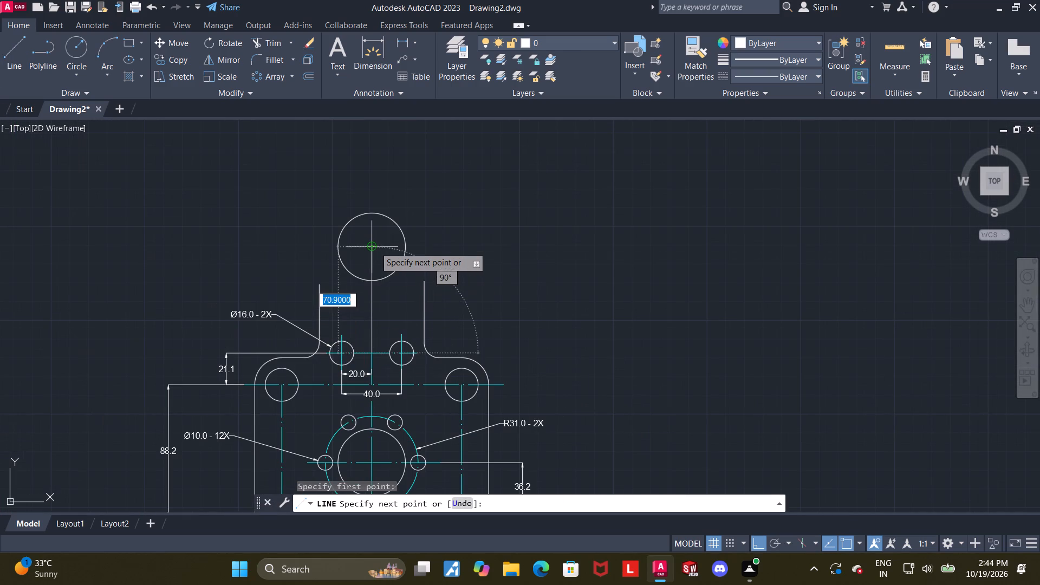
pyautogui.click(375, 247)
pyautogui.press('Escape')
# Join the short cyan middle centreline and the new vertical line above it into one line.
pyautogui.scroll(1, 364, 374)
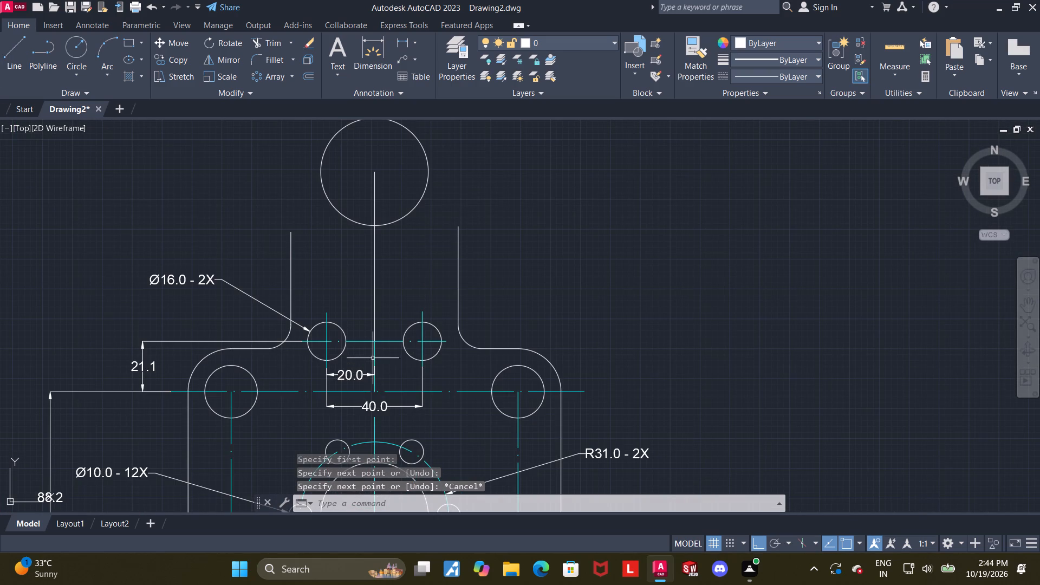
pyautogui.click(375, 355)
pyautogui.click(375, 310)
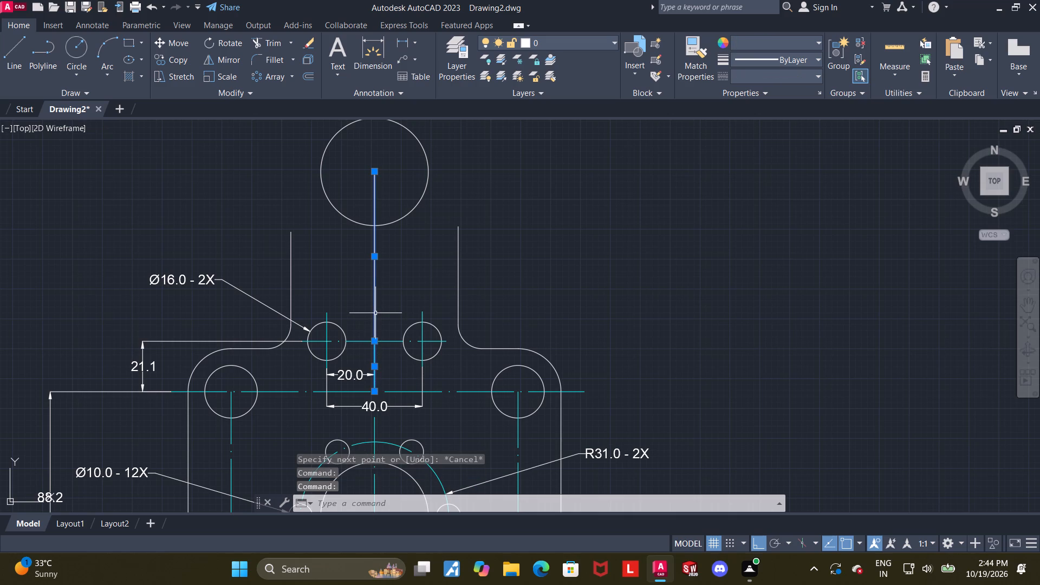
pyautogui.press('j')
pyautogui.press('Return')
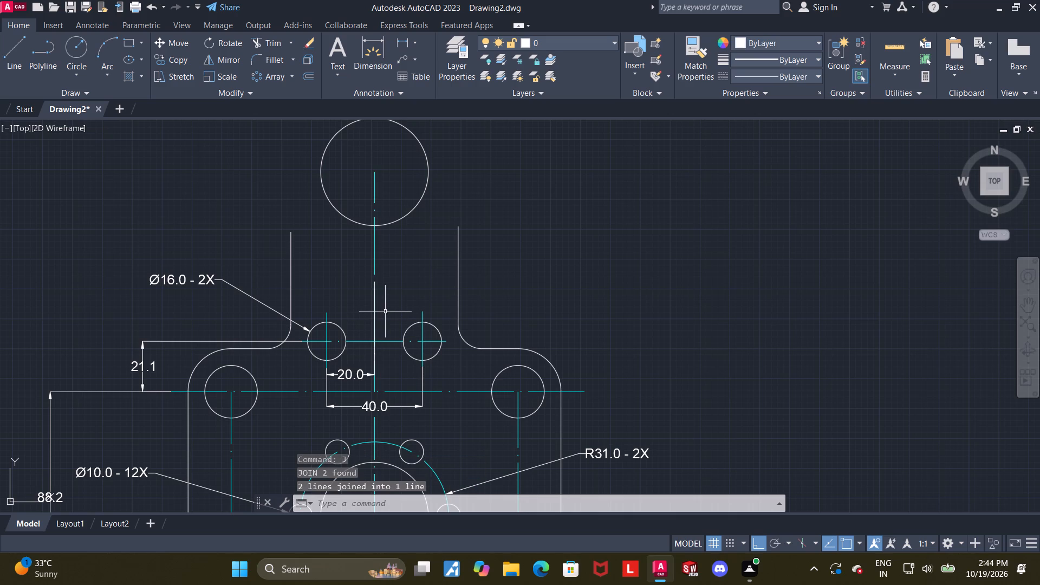
# Erase the 20 dimension between the left 16 diameter hole and the middle centreline.
pyautogui.scroll(2, 407, 300)
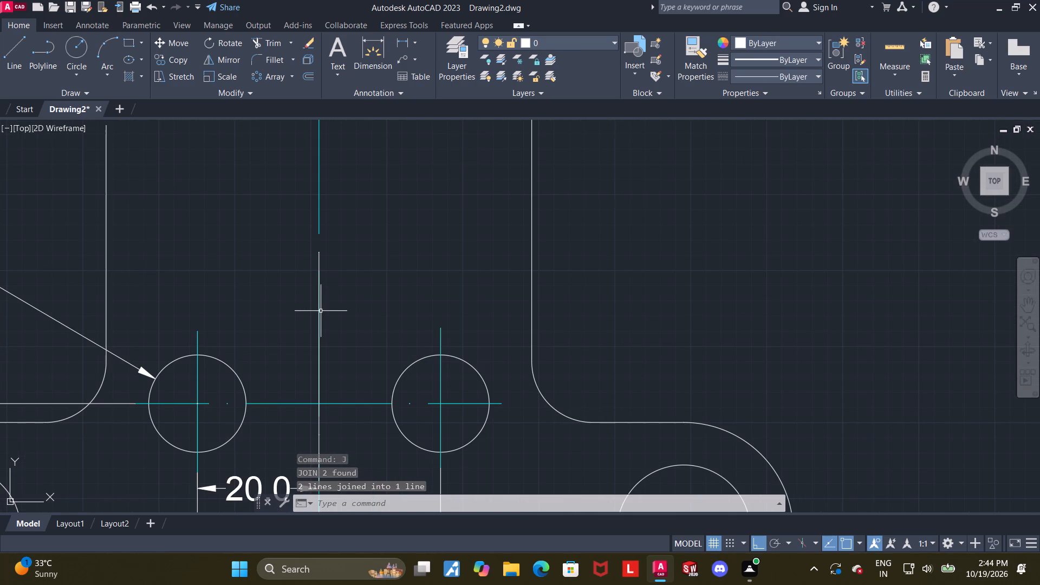
pyautogui.click(319, 310)
pyautogui.scroll(-2, 337, 308)
pyautogui.moveTo(383, 295); pyautogui.dragTo(400, 266, button='middle')
pyautogui.press('Escape')
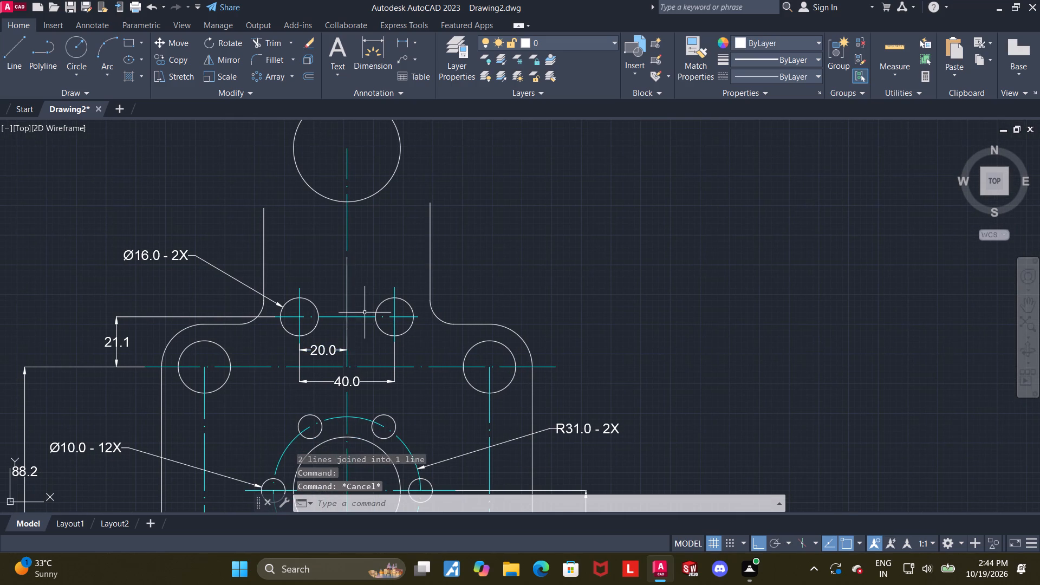
pyautogui.press('Escape')
pyautogui.click(326, 352)
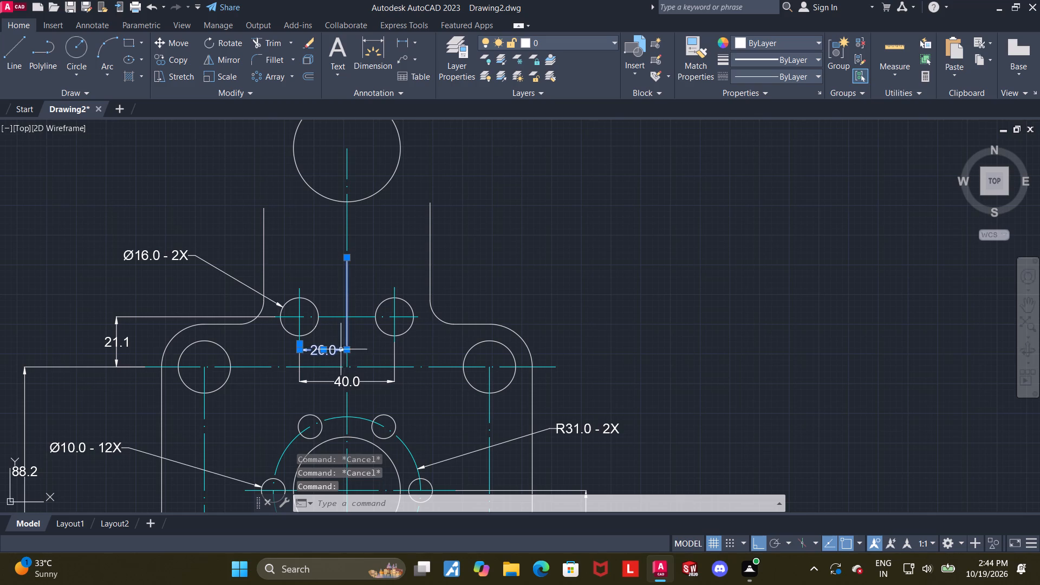
pyautogui.press('Delete')
pyautogui.press('Escape')
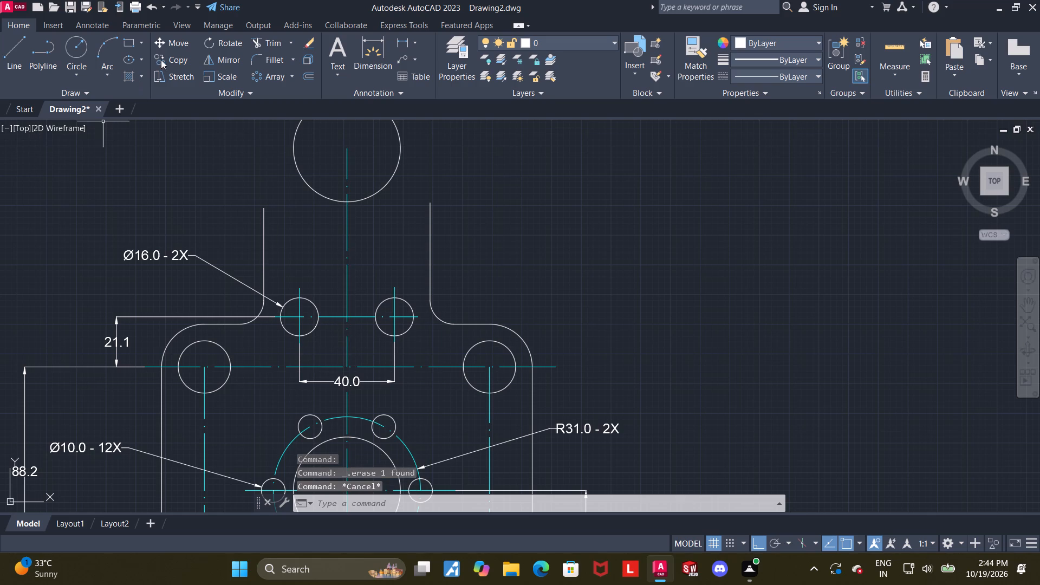
# Dimension the horizontal distance from the left 16 diameter hole's vertical centreline to the middle centreline, placing it just below the holes.
pyautogui.click(368, 50)
pyautogui.scroll(1, 291, 319)
pyautogui.scroll(2, 321, 374)
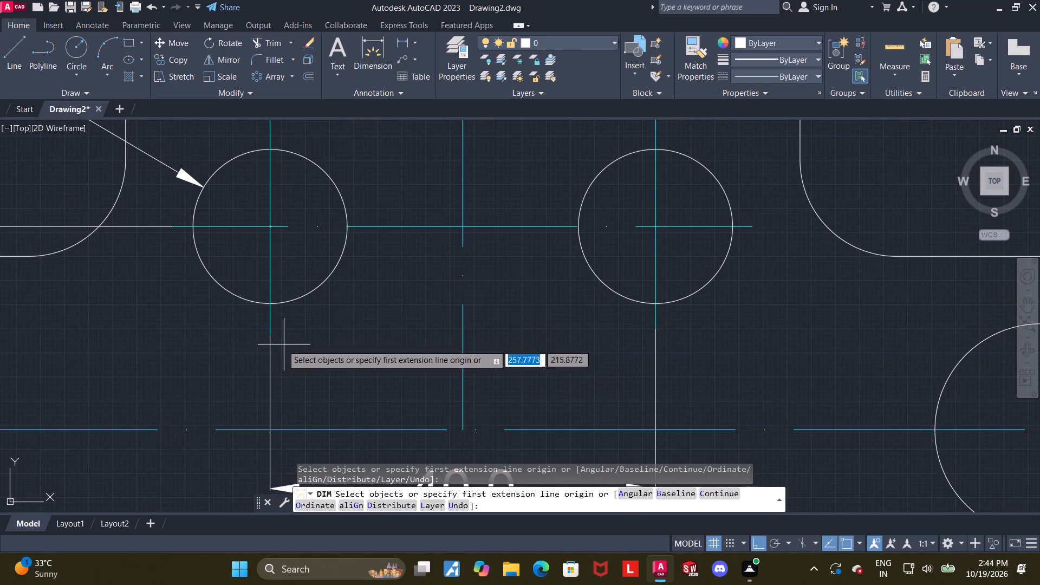
pyautogui.click(268, 337)
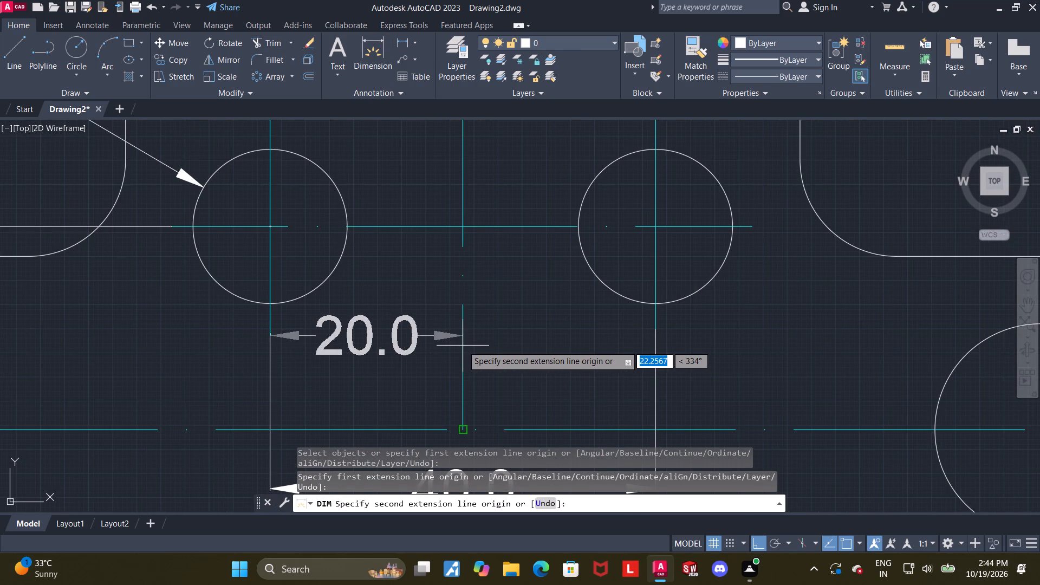
pyautogui.click(463, 346)
pyautogui.click(394, 347)
pyautogui.press('Escape')
# Examine the whole plate with its upper extension, 45 diameter circle, centrelines and dimensions.
pyautogui.scroll(-2, 394, 347)
pyautogui.scroll(-2, 743, 232)
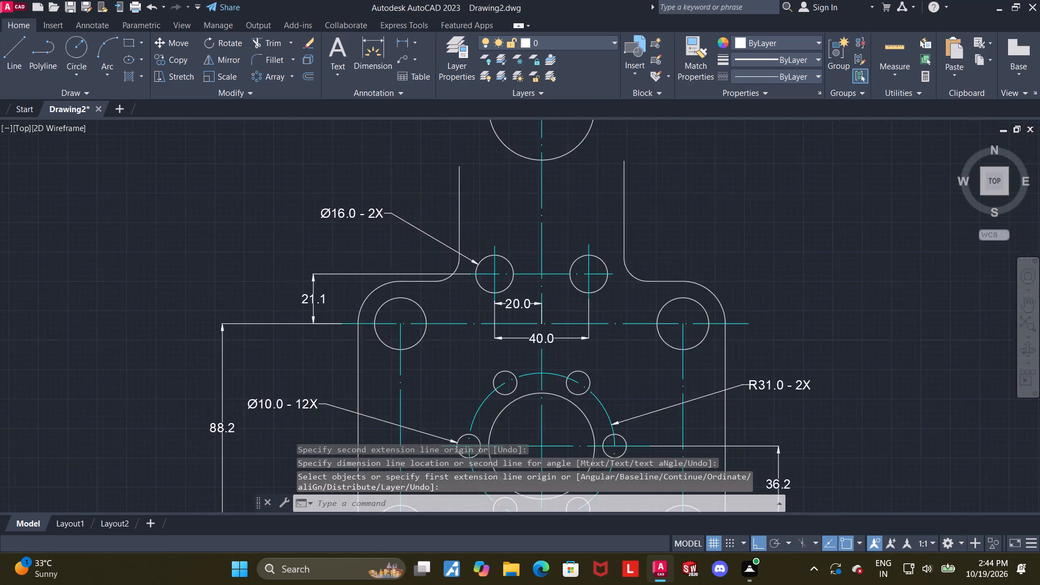
pyautogui.moveTo(744, 230); pyautogui.dragTo(662, 271, button='middle')
pyautogui.moveTo(667, 241); pyautogui.dragTo(657, 248, button='middle')
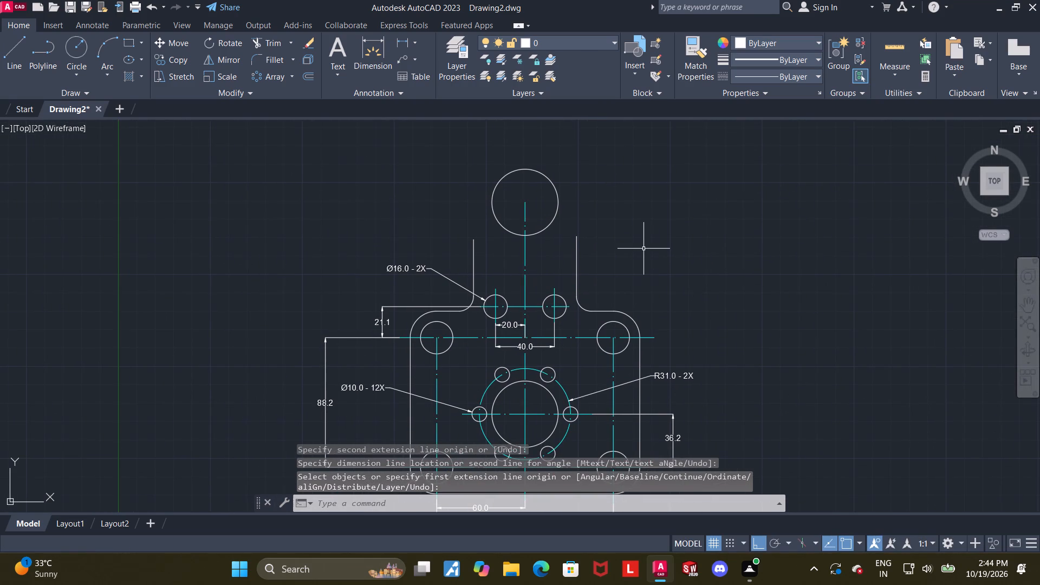
pyautogui.scroll(1, 643, 249)
pyautogui.scroll(-1, 643, 249)
pyautogui.moveTo(641, 249); pyautogui.dragTo(638, 250, button='middle')
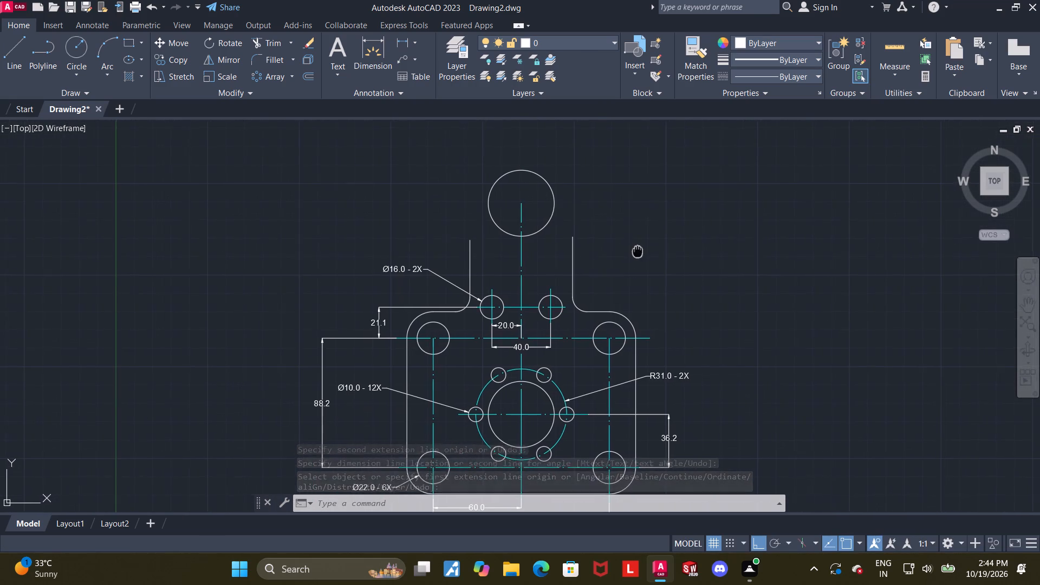
pyautogui.moveTo(638, 250); pyautogui.dragTo(568, 272, button='middle')
pyautogui.scroll(-1, 545, 272)
pyautogui.moveTo(545, 250); pyautogui.dragTo(530, 262, button='middle')
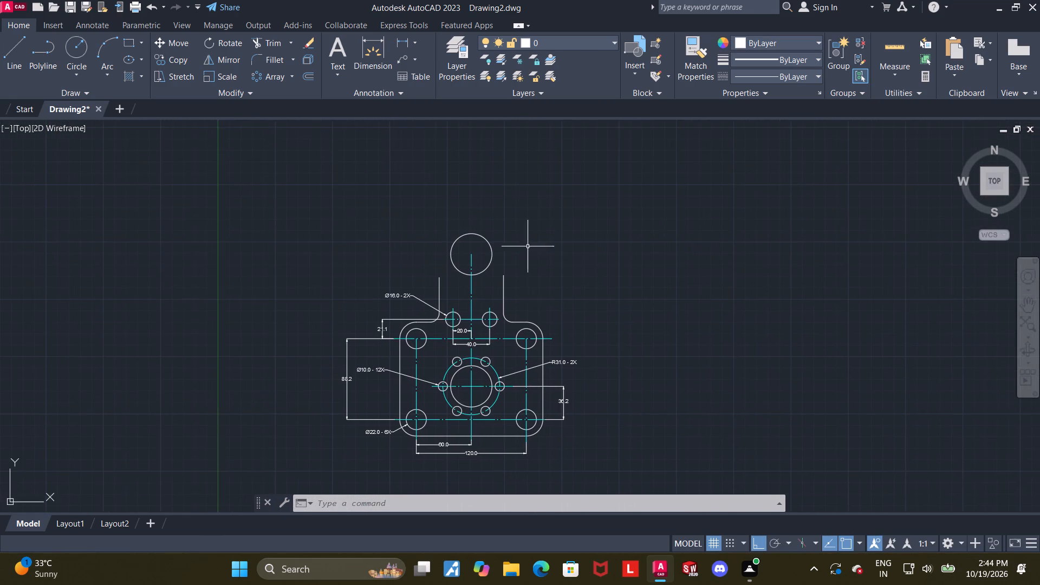
# Draw a circle of radius 31 concentric with the 45 diameter circle at the top of the extension.
pyautogui.scroll(1, 532, 235)
pyautogui.scroll(2, 453, 263)
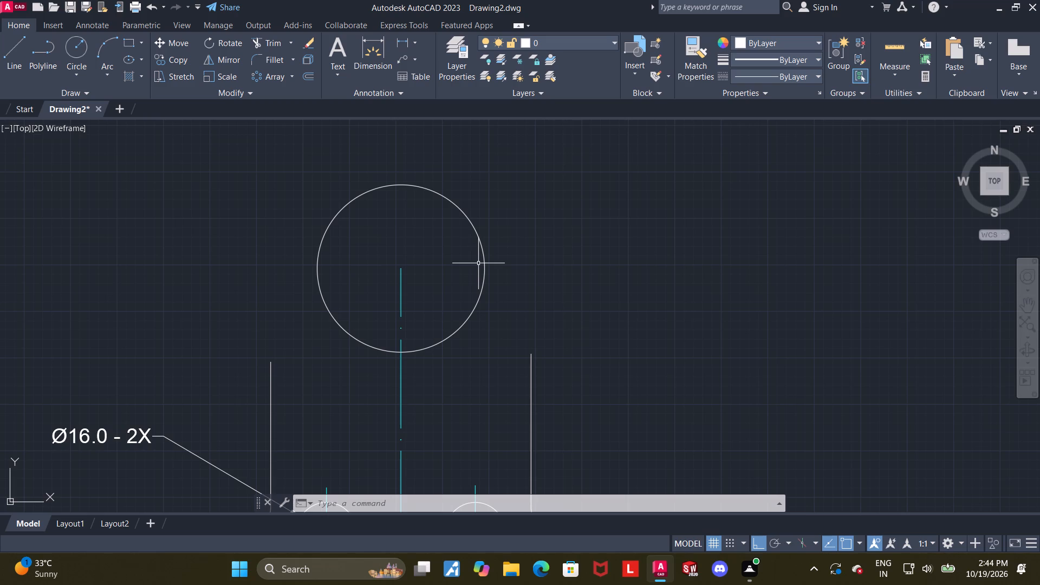
pyautogui.click(79, 46)
pyautogui.click(400, 269)
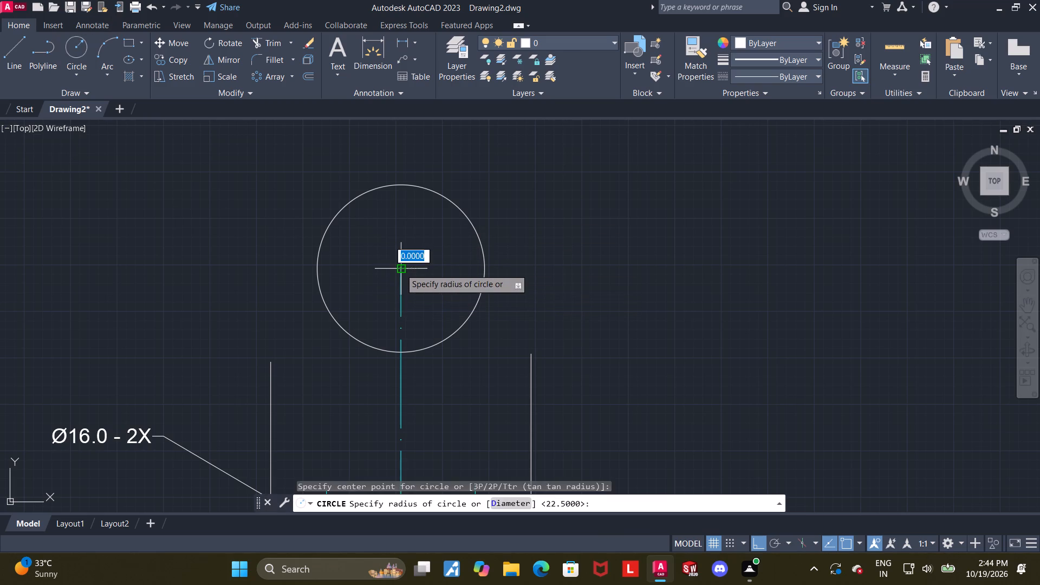
pyautogui.scroll(-2, 400, 269)
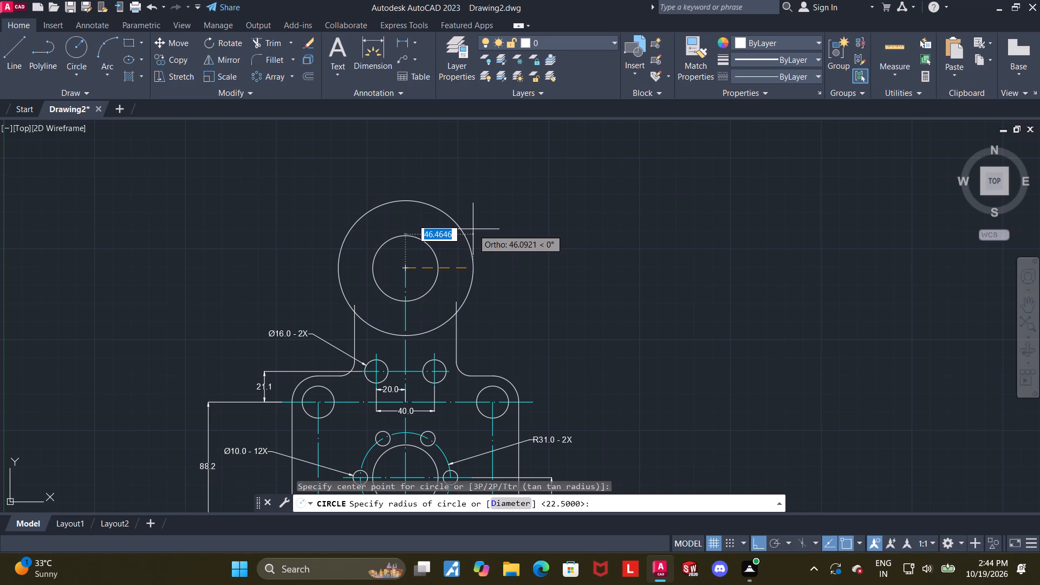
pyautogui.write('31')
pyautogui.press('Return')
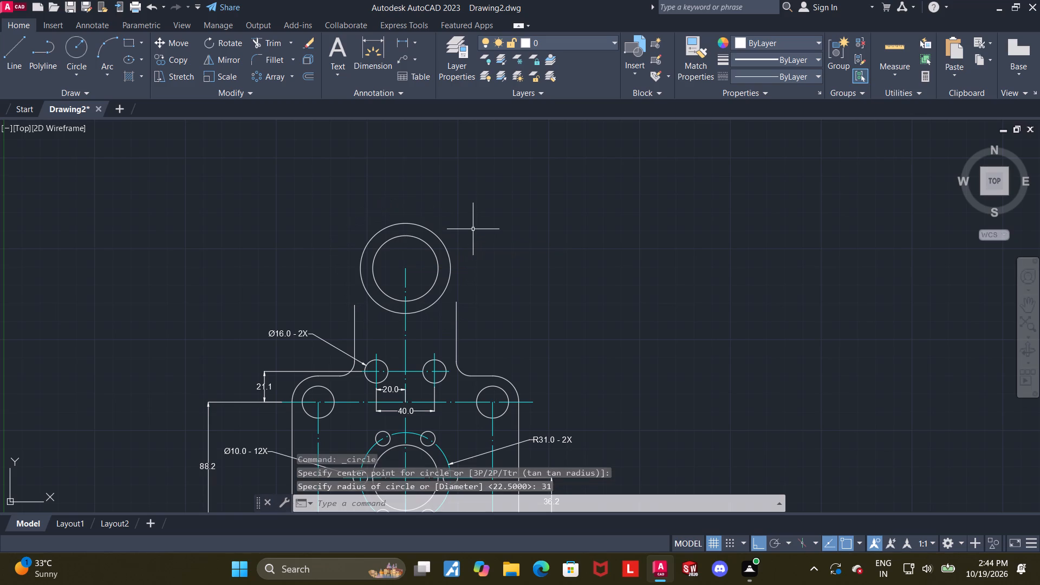
pyautogui.press('Escape')
# Give the new radius 31 circle the dash-dot centre linetype and the colour cyan.
pyautogui.scroll(2, 478, 223)
pyautogui.click(372, 249)
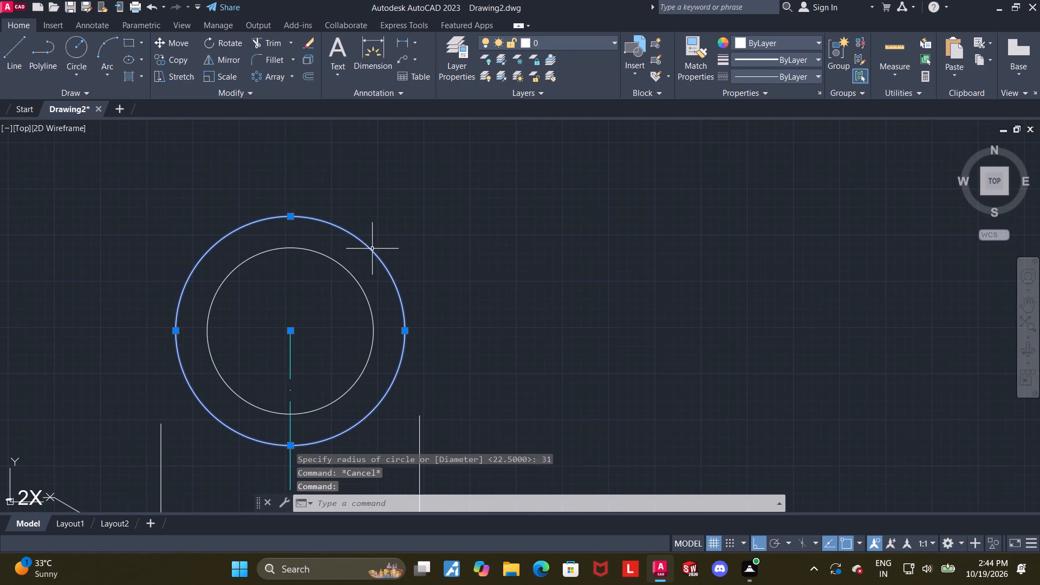
pyautogui.click(807, 73)
pyautogui.click(757, 117)
pyautogui.click(773, 40)
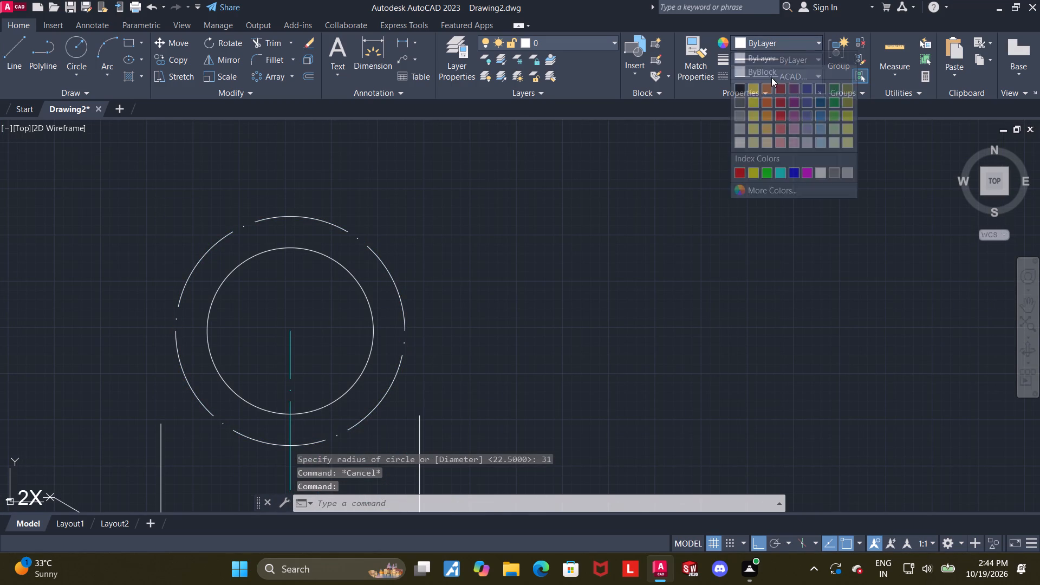
pyautogui.click(778, 171)
pyautogui.press('Escape')
# Draw a horizontal line through the centre of the top circles, extending past both sides of the cyan pitch circle.
pyautogui.scroll(-1, 595, 210)
pyautogui.moveTo(526, 206); pyautogui.dragTo(712, 129, button='middle')
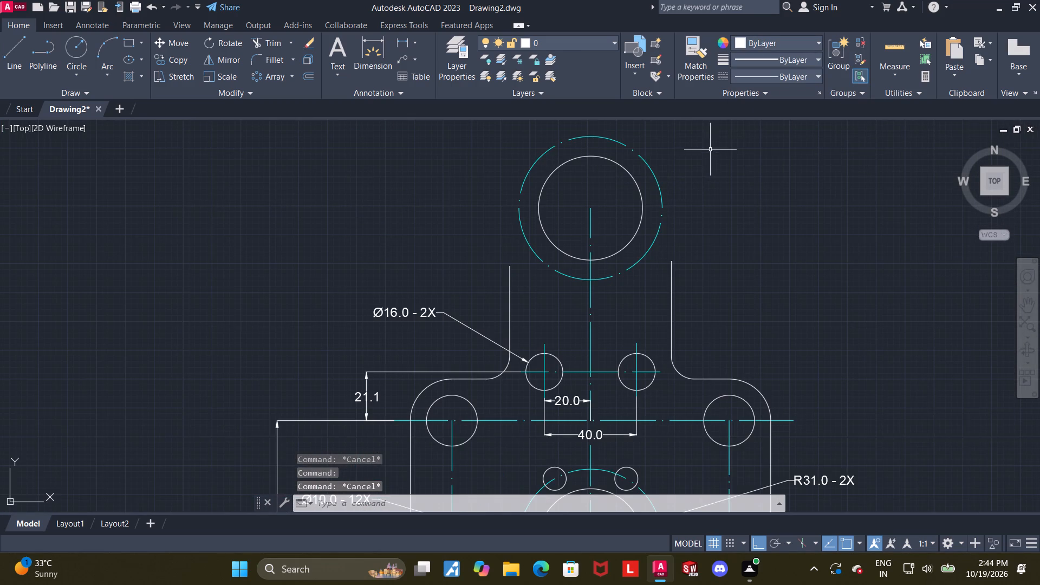
pyautogui.moveTo(732, 175); pyautogui.dragTo(721, 202, button='middle')
pyautogui.scroll(-1, 721, 202)
pyautogui.moveTo(666, 244); pyautogui.dragTo(594, 291, button='middle')
pyautogui.scroll(1, 638, 239)
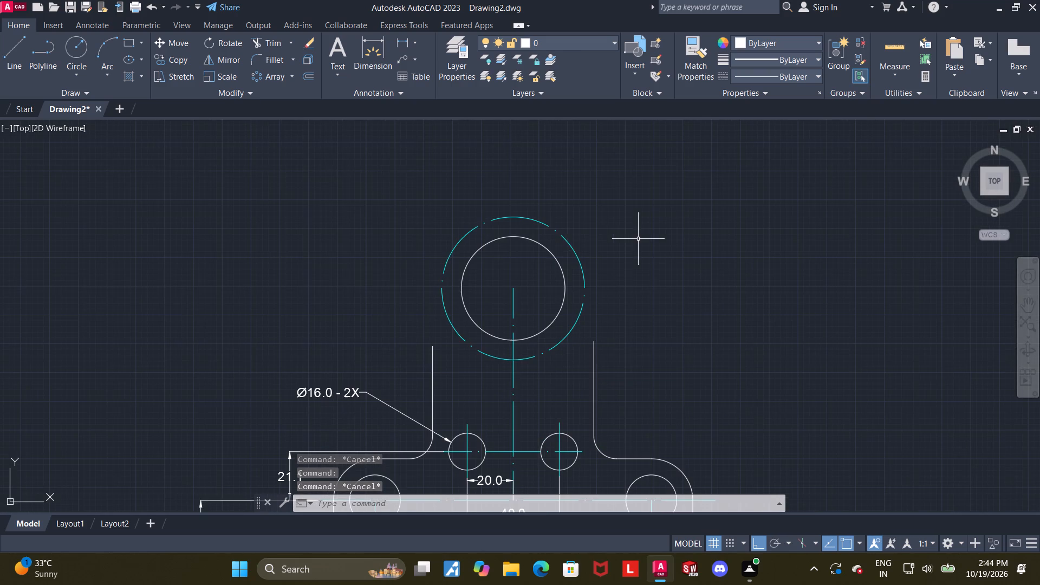
pyautogui.click(7, 37)
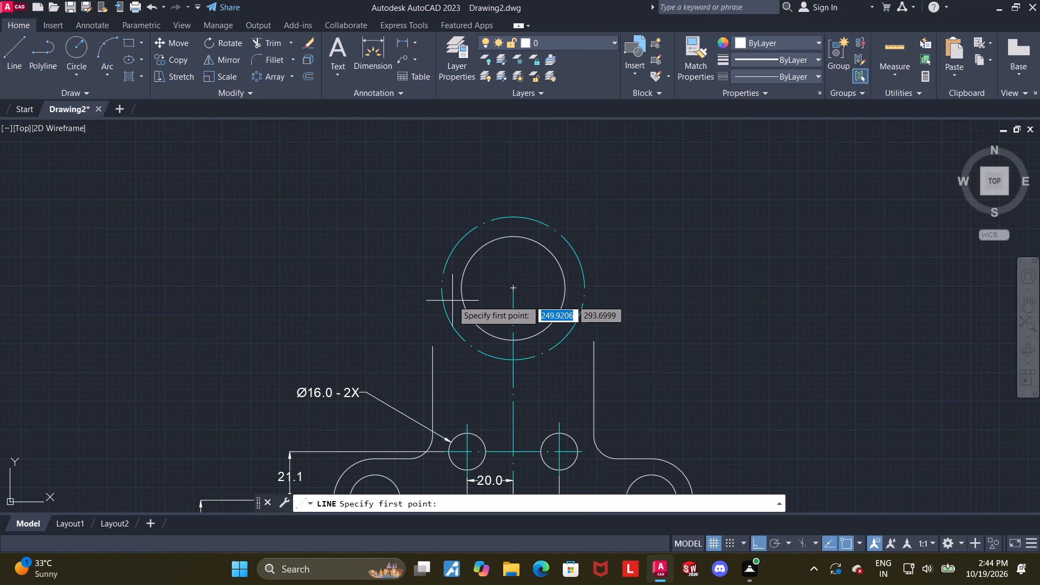
pyautogui.click(411, 289)
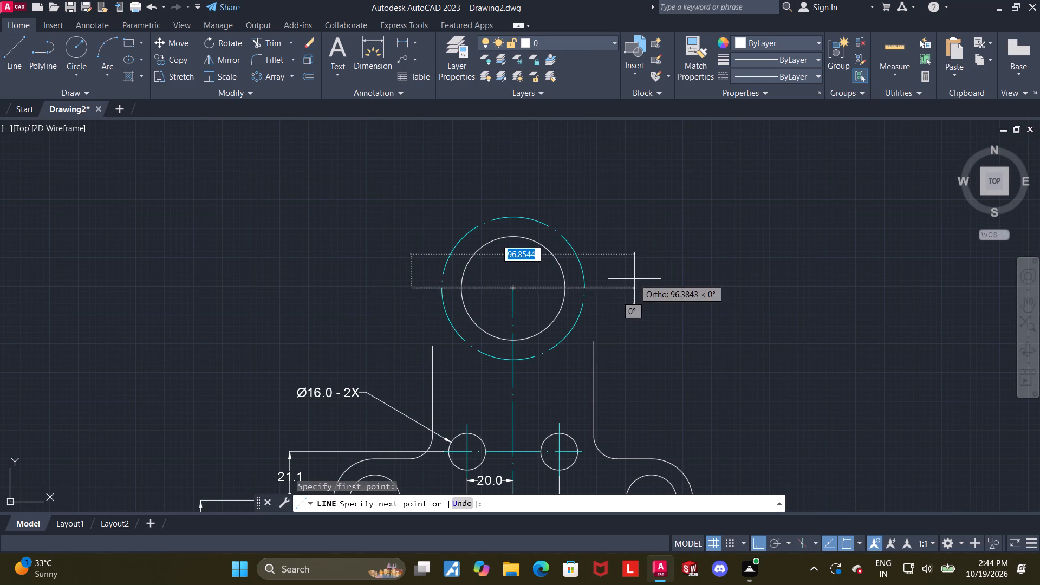
pyautogui.click(604, 281)
pyautogui.press('Escape')
# Give the horizontal line through the top circles the dash-dot centre linetype and the colour cyan.
pyautogui.click(552, 290)
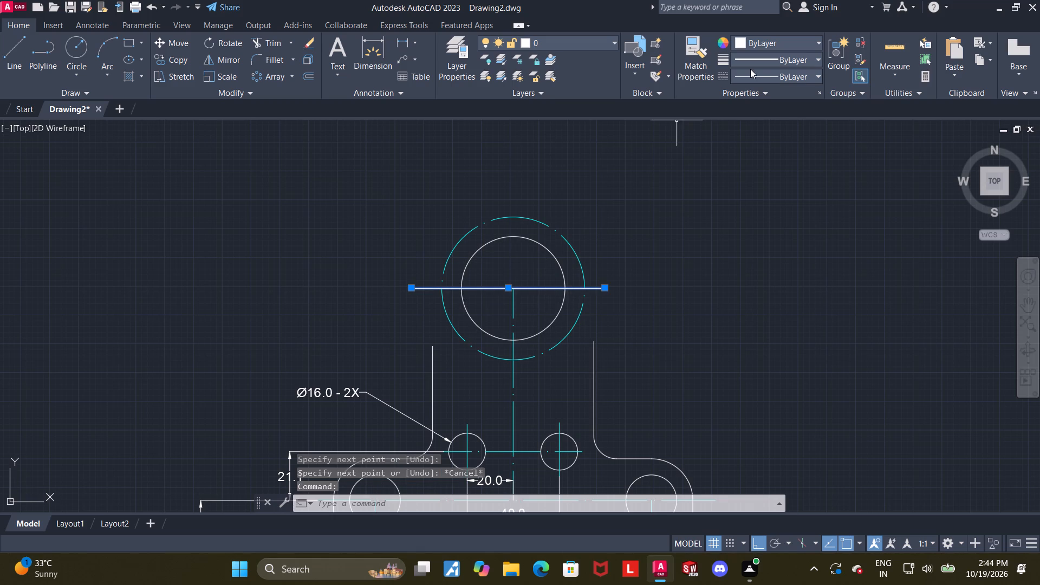
pyautogui.click(750, 69)
pyautogui.click(763, 119)
pyautogui.click(764, 43)
pyautogui.click(776, 170)
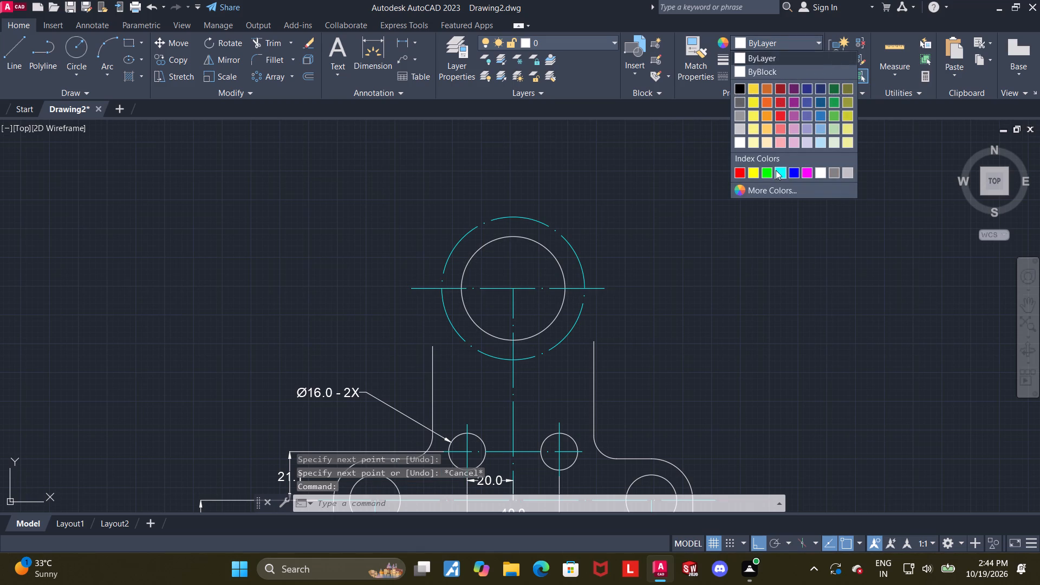
pyautogui.press('Escape')
# Draw a vertical line about 42 long upward from the centre of the top circles, past the pitch circle.
pyautogui.click(5, 54)
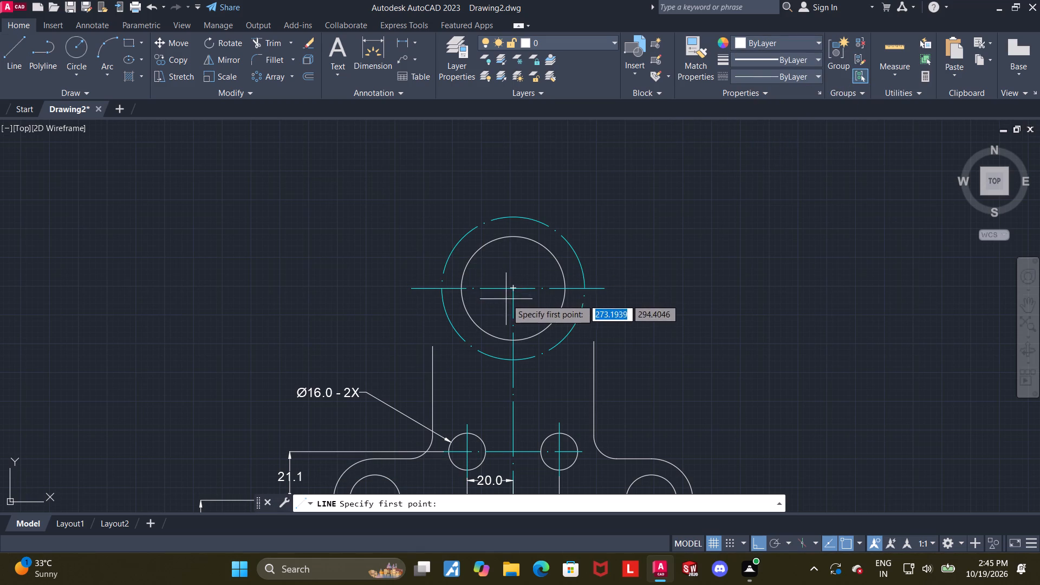
pyautogui.scroll(2, 556, 282)
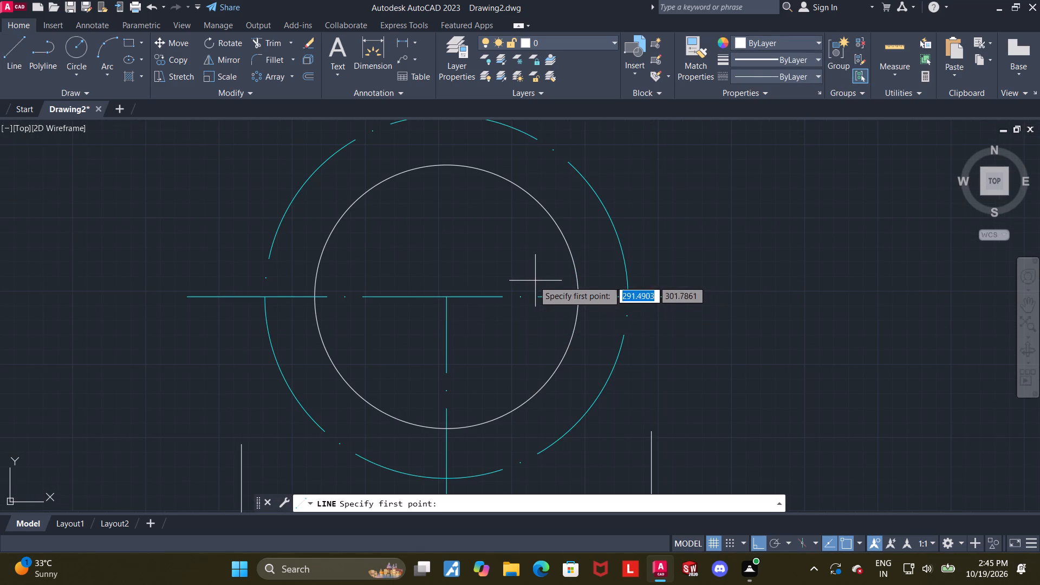
pyautogui.click(445, 297)
pyautogui.scroll(-3, 445, 297)
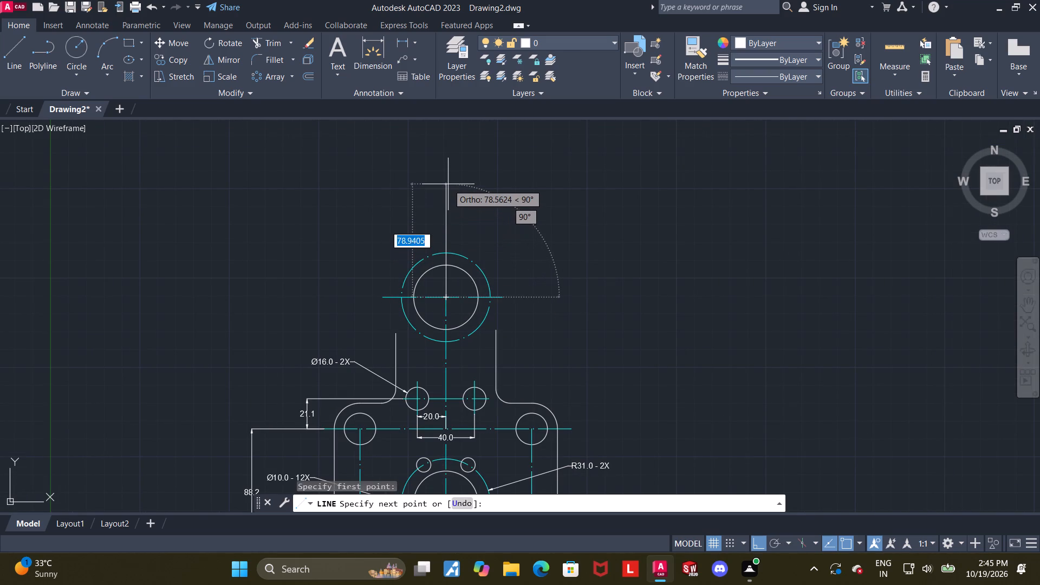
pyautogui.click(449, 238)
pyautogui.press('Escape')
# Apply the dash-dot centre linetype to the new vertical line above the top circles' centre.
pyautogui.click(445, 273)
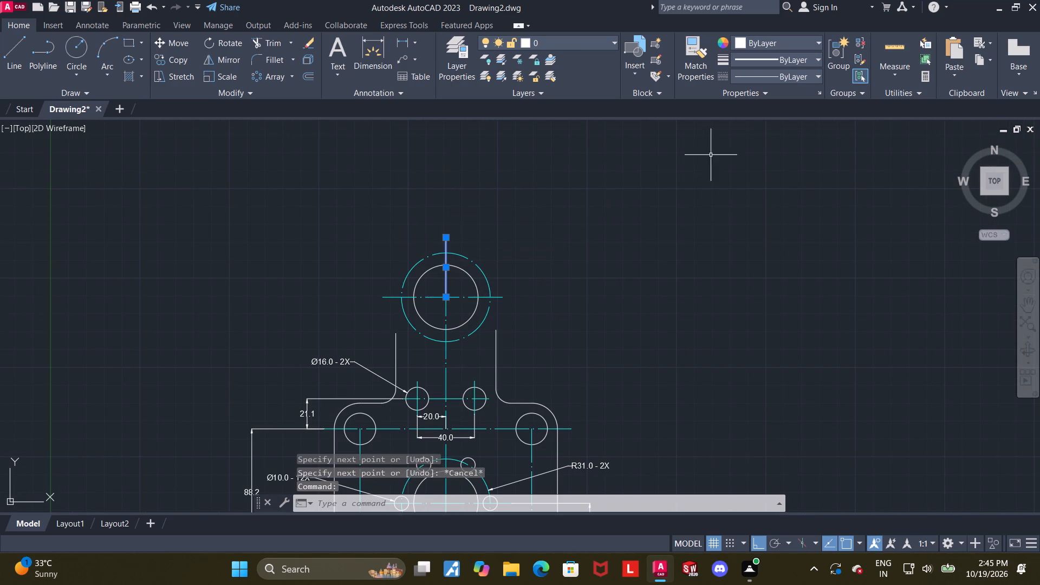
pyautogui.click(763, 76)
pyautogui.click(762, 120)
pyautogui.scroll(2, 440, 302)
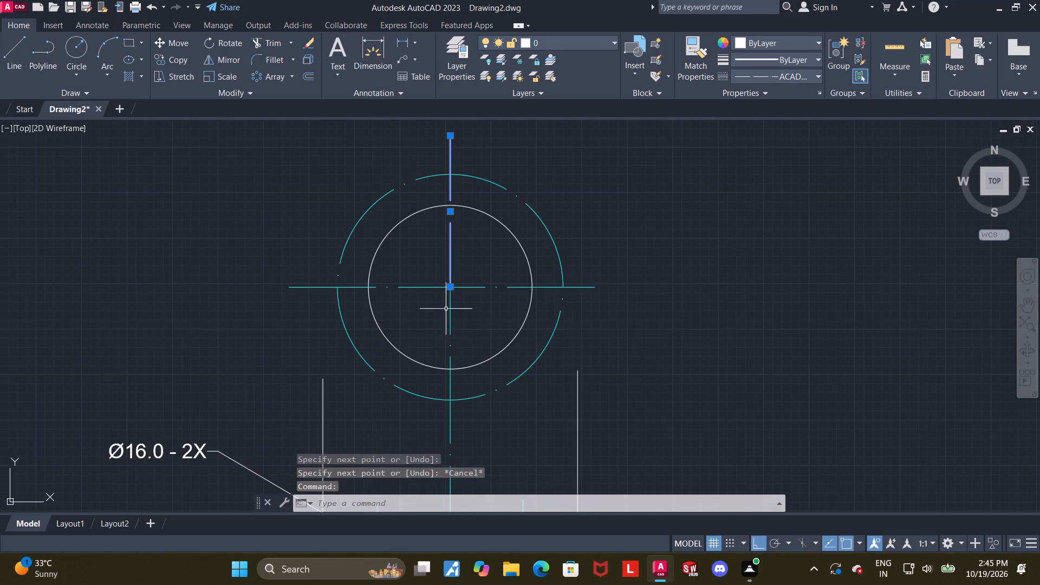
pyautogui.press('Escape')
# Join the cyan middle centreline and the new vertical line above it into one line.
pyautogui.click(449, 315)
pyautogui.click(453, 255)
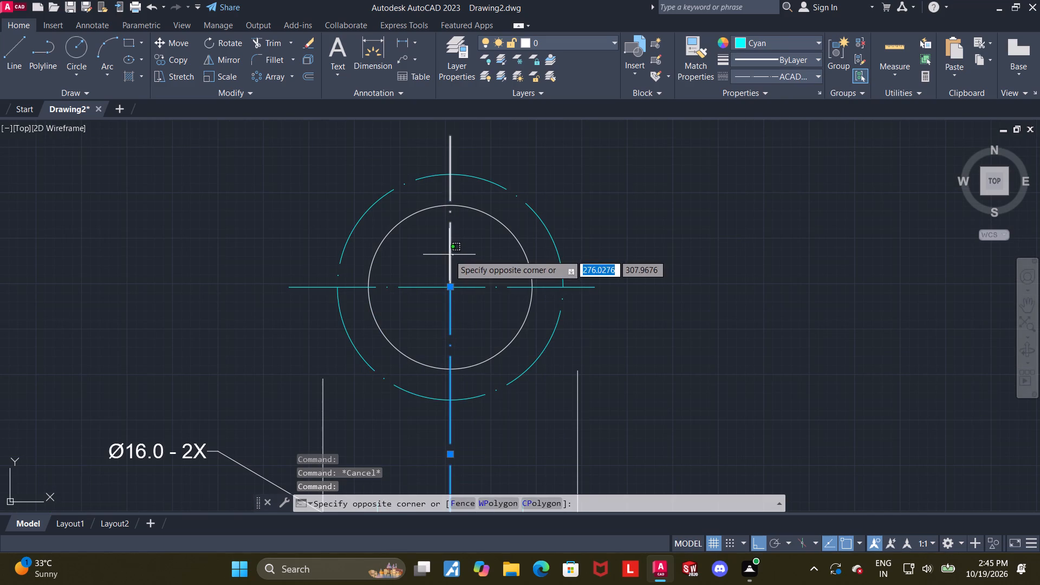
pyautogui.click(449, 255)
pyautogui.press('j')
pyautogui.press('Return')
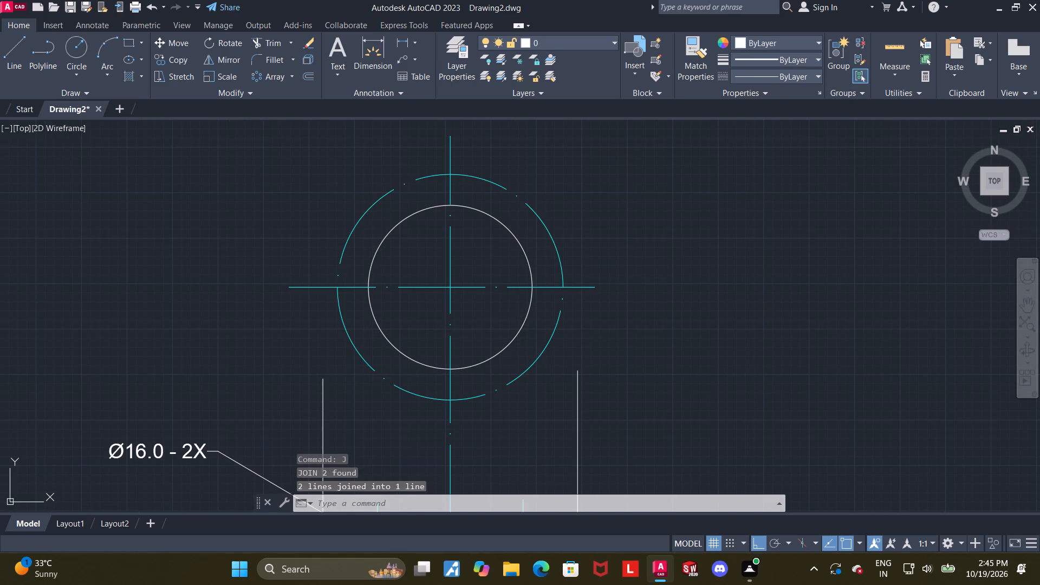
pyautogui.press('Escape')
# Draw a 10 diameter circle centred where the top pitch circle meets the right side of its horizontal centreline.
pyautogui.scroll(-3, 512, 318)
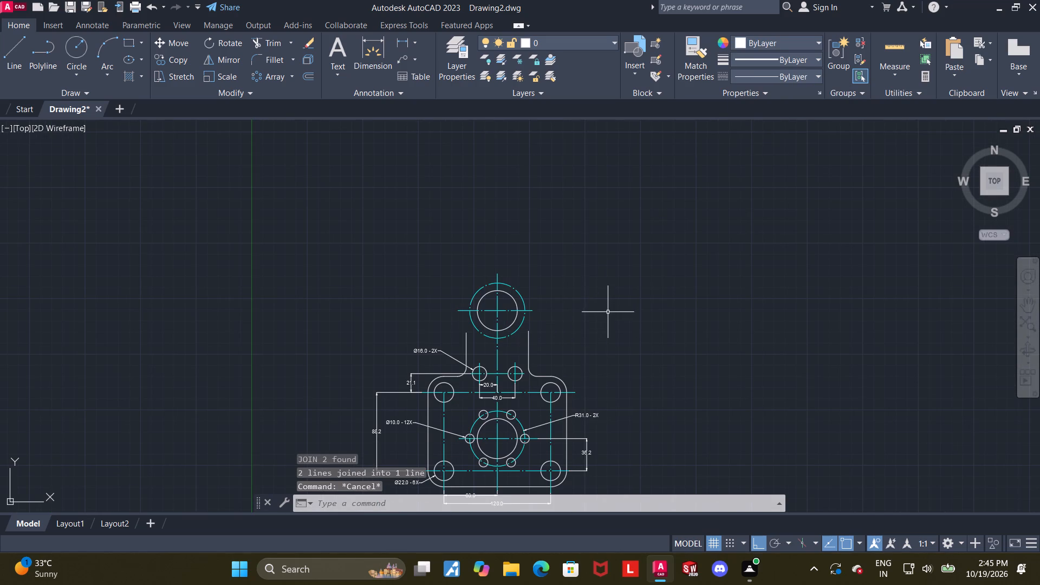
pyautogui.moveTo(607, 313); pyautogui.dragTo(595, 292, button='middle')
pyautogui.moveTo(607, 332); pyautogui.dragTo(600, 305, button='middle')
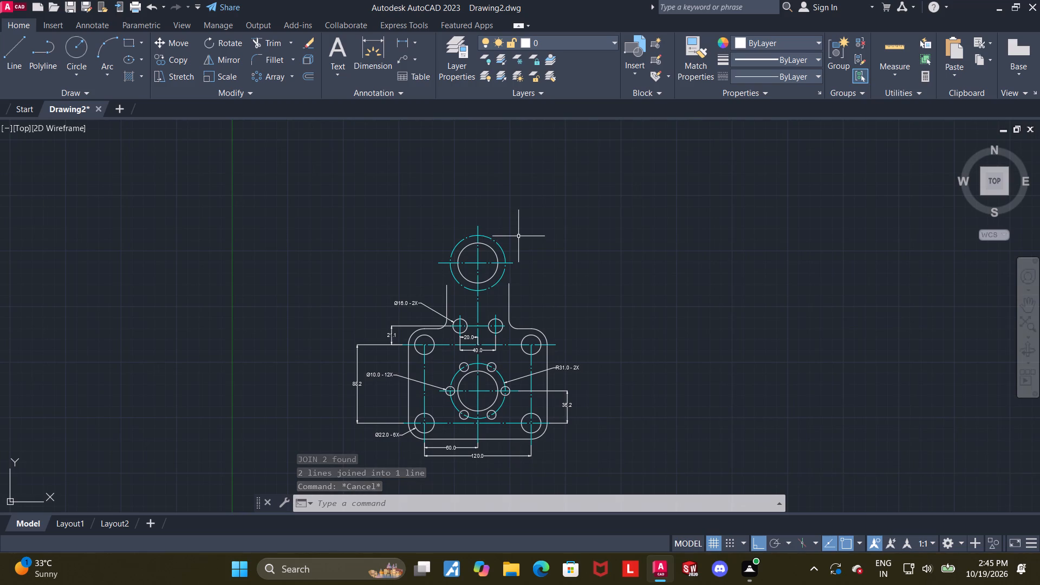
pyautogui.scroll(2, 514, 234)
pyautogui.scroll(1, 501, 285)
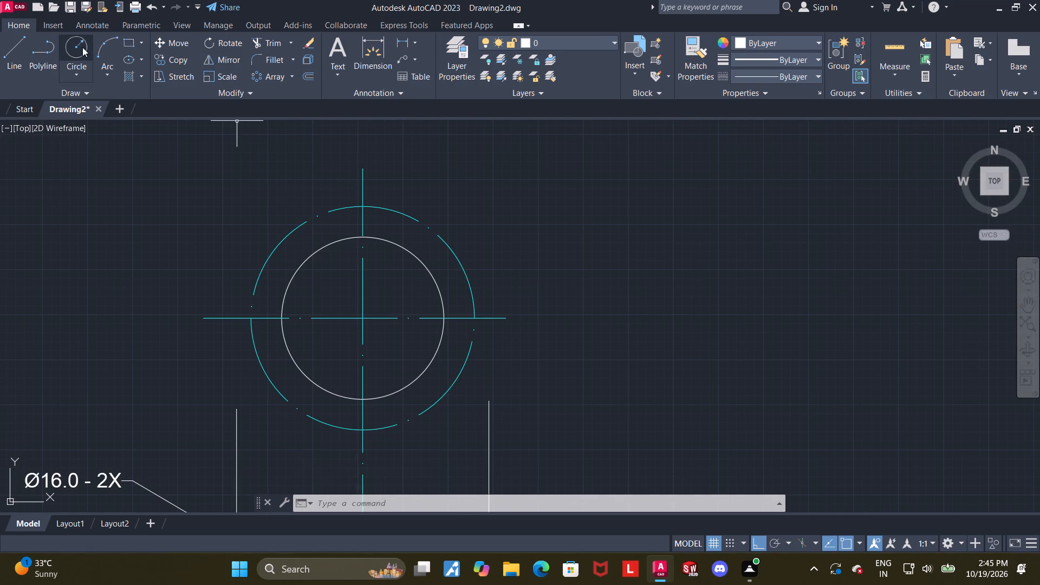
pyautogui.click(82, 47)
pyautogui.scroll(2, 469, 321)
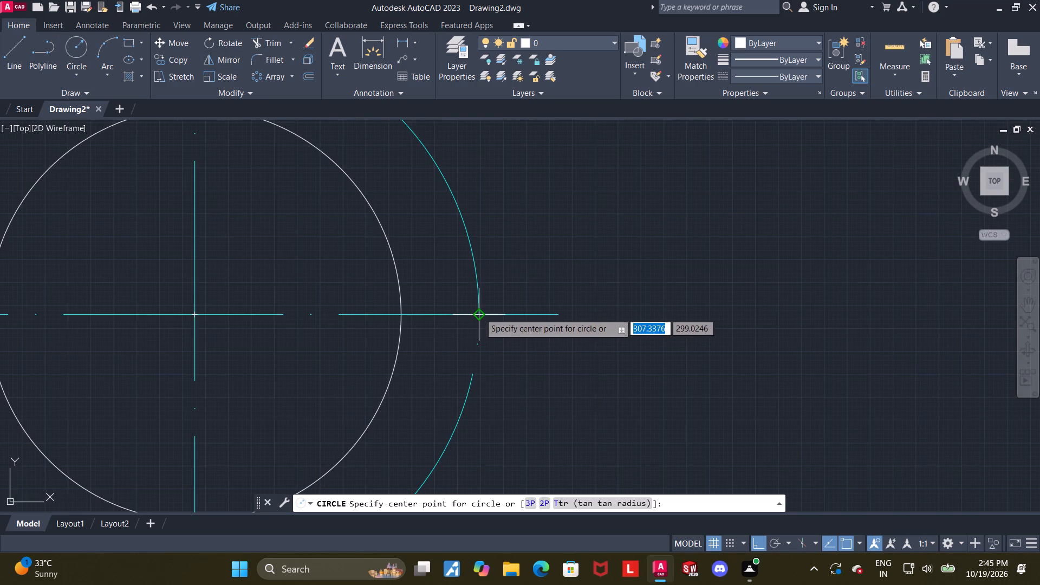
pyautogui.click(479, 313)
pyautogui.scroll(-1, 506, 283)
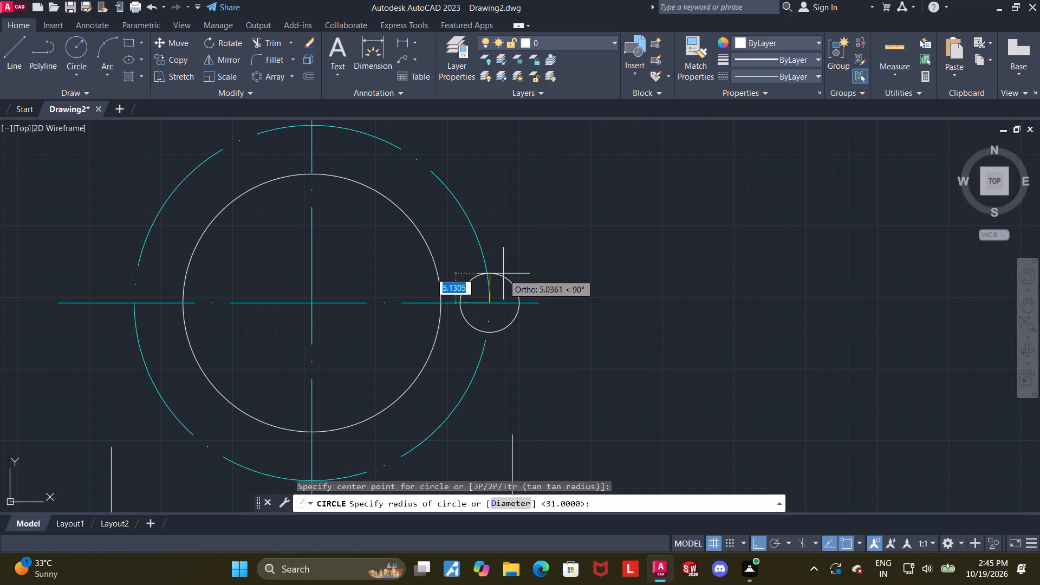
pyautogui.press('d')
pyautogui.press('Return')
pyautogui.write('10')
pyautogui.press('Return')
pyautogui.press('Escape')
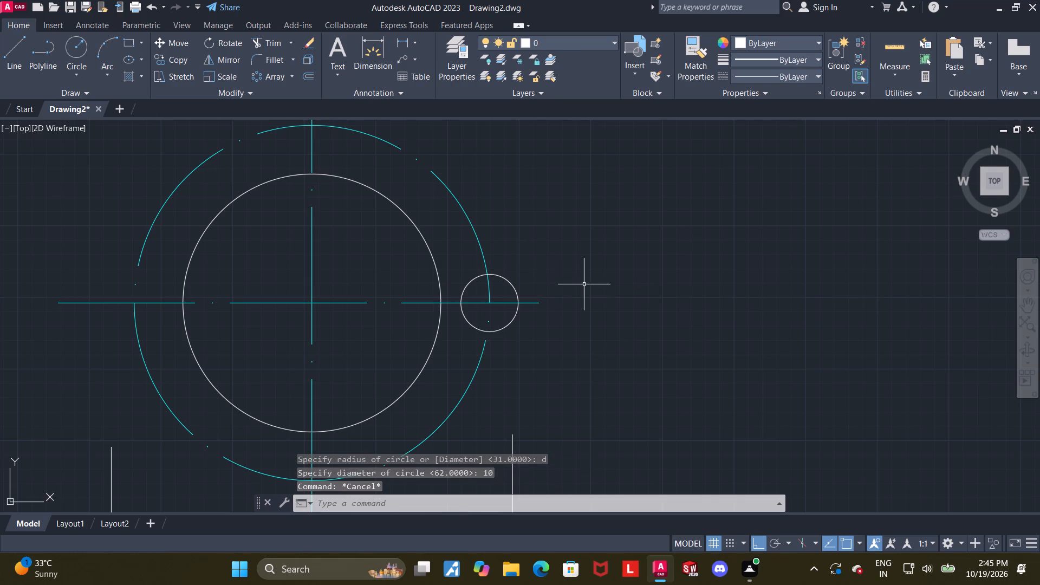
# Create a polar array of the 10 diameter circle about the top circles' centre, with 6 items filling 360 degrees.
pyautogui.moveTo(584, 272); pyautogui.dragTo(584, 257, button='middle')
pyautogui.scroll(-1, 582, 255)
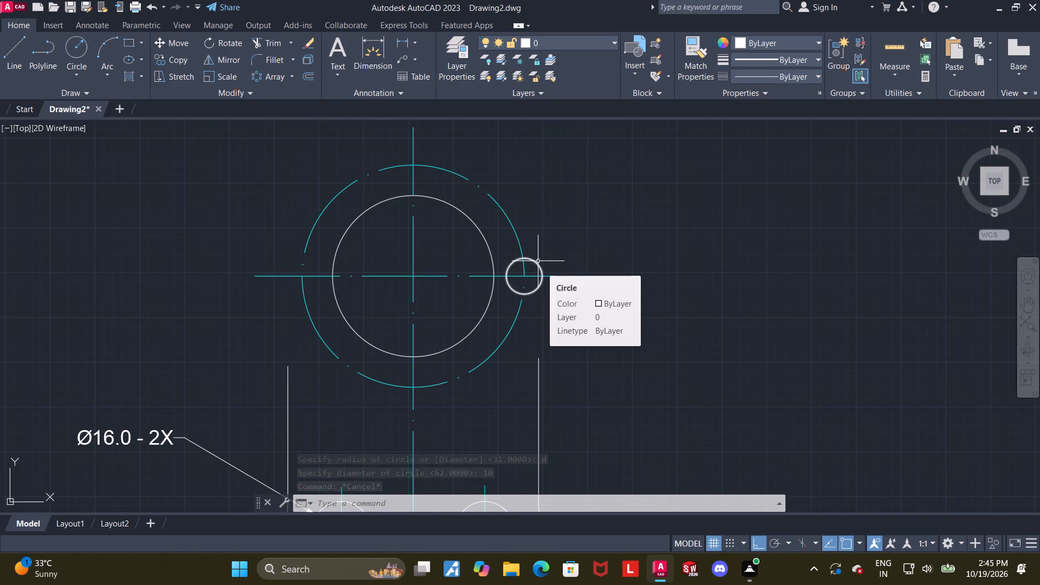
pyautogui.click(538, 261)
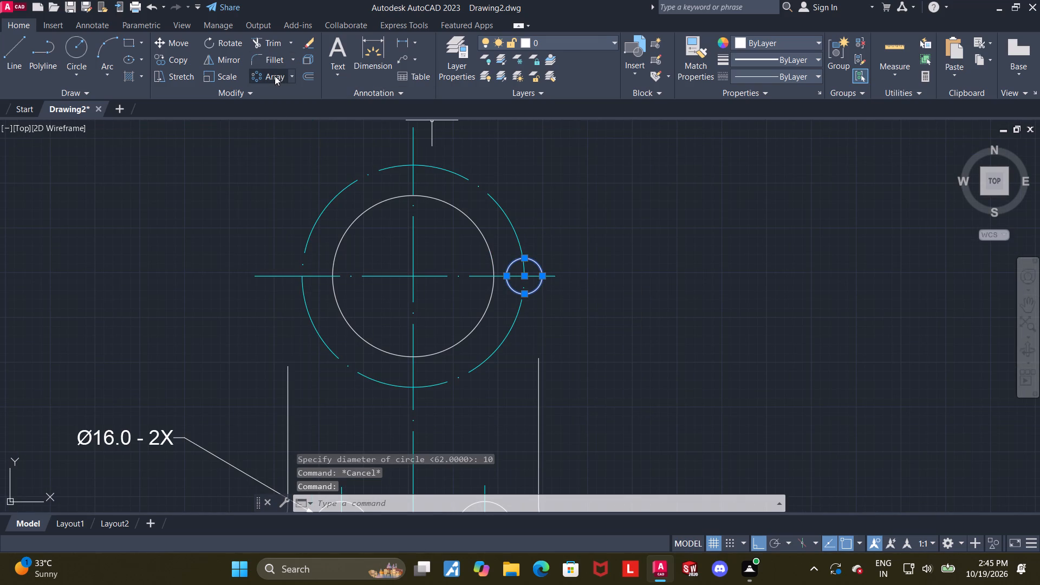
pyautogui.click(275, 76)
pyautogui.scroll(3, 409, 294)
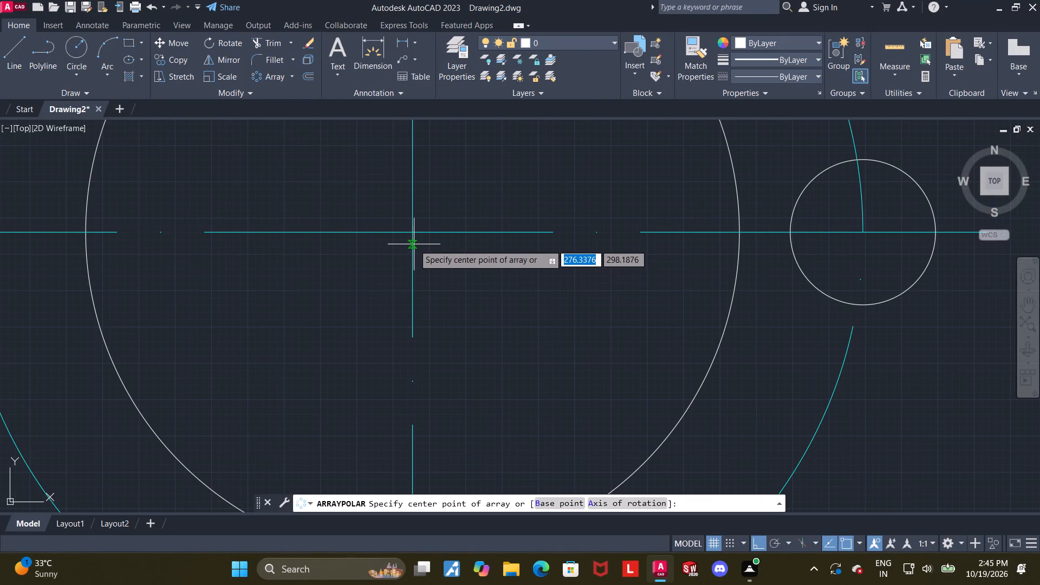
pyautogui.click(411, 231)
pyautogui.scroll(-3, 417, 239)
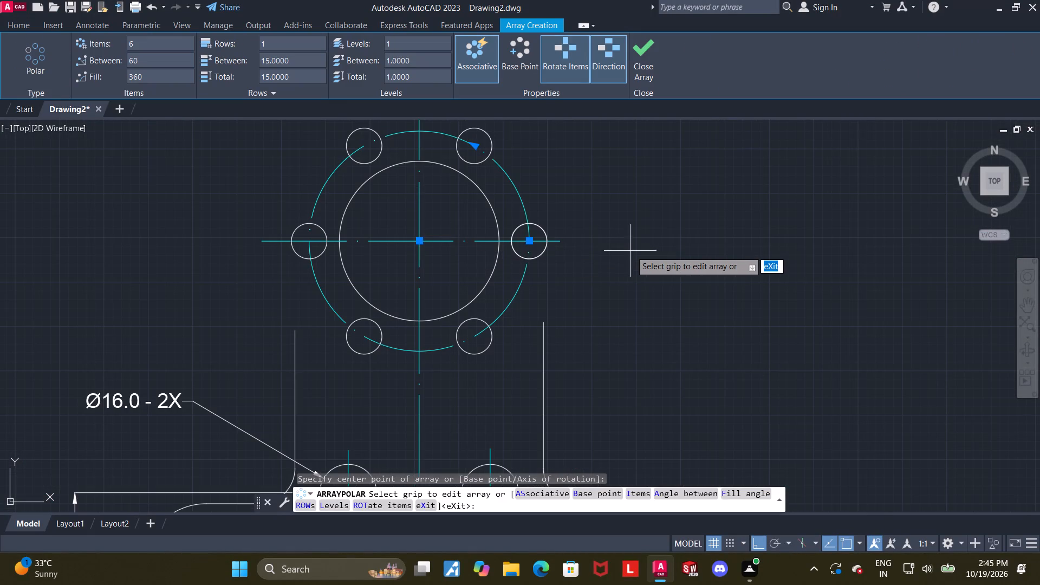
pyautogui.scroll(-1, 631, 250)
pyautogui.moveTo(631, 250); pyautogui.dragTo(628, 276, button='middle')
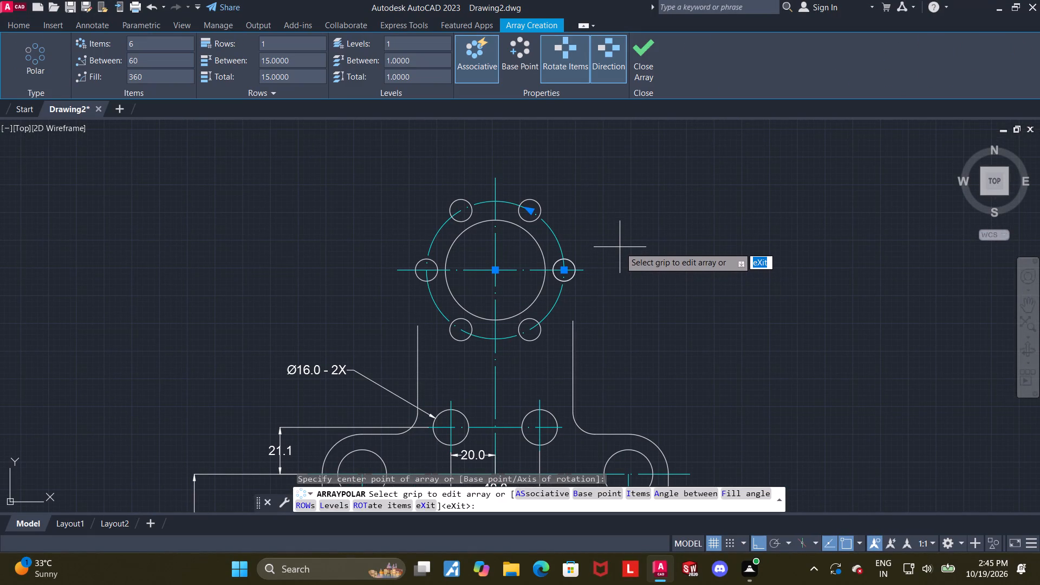
pyautogui.click(652, 63)
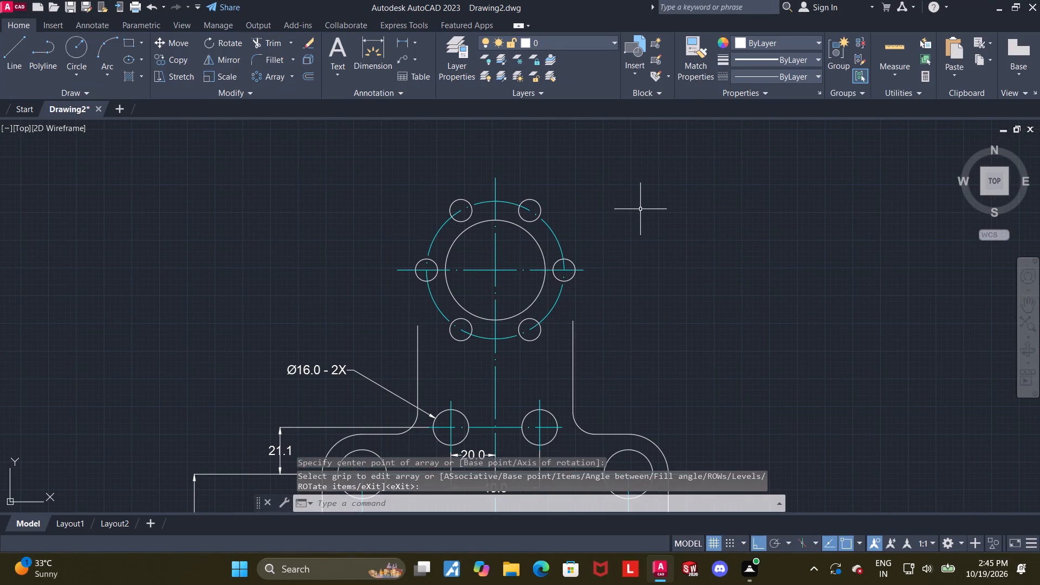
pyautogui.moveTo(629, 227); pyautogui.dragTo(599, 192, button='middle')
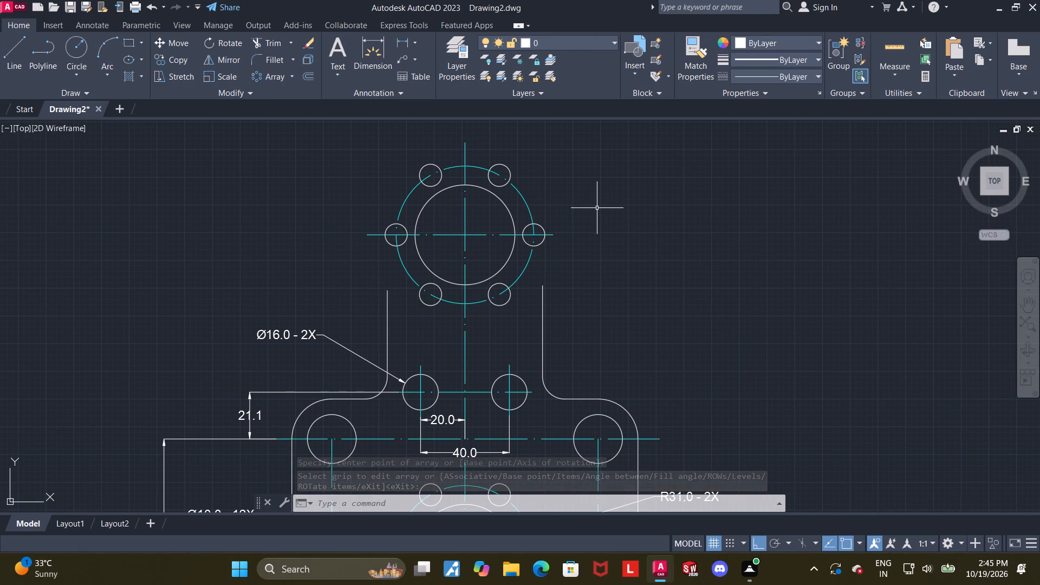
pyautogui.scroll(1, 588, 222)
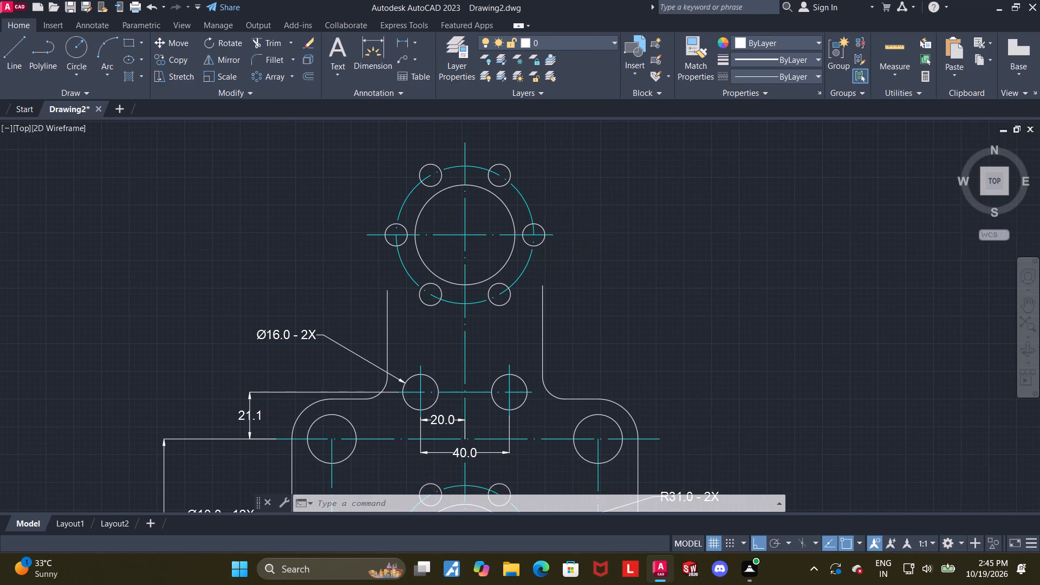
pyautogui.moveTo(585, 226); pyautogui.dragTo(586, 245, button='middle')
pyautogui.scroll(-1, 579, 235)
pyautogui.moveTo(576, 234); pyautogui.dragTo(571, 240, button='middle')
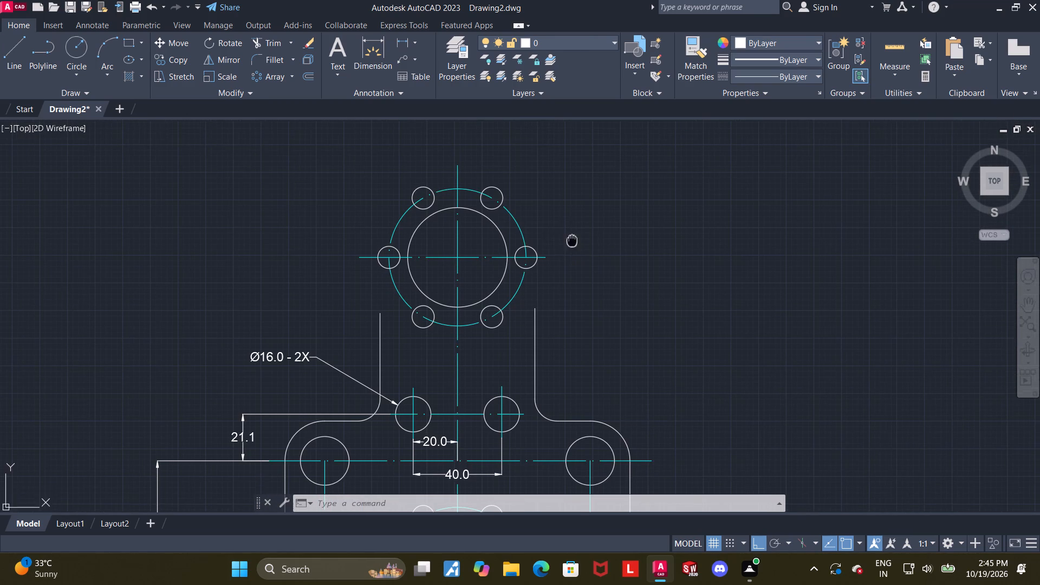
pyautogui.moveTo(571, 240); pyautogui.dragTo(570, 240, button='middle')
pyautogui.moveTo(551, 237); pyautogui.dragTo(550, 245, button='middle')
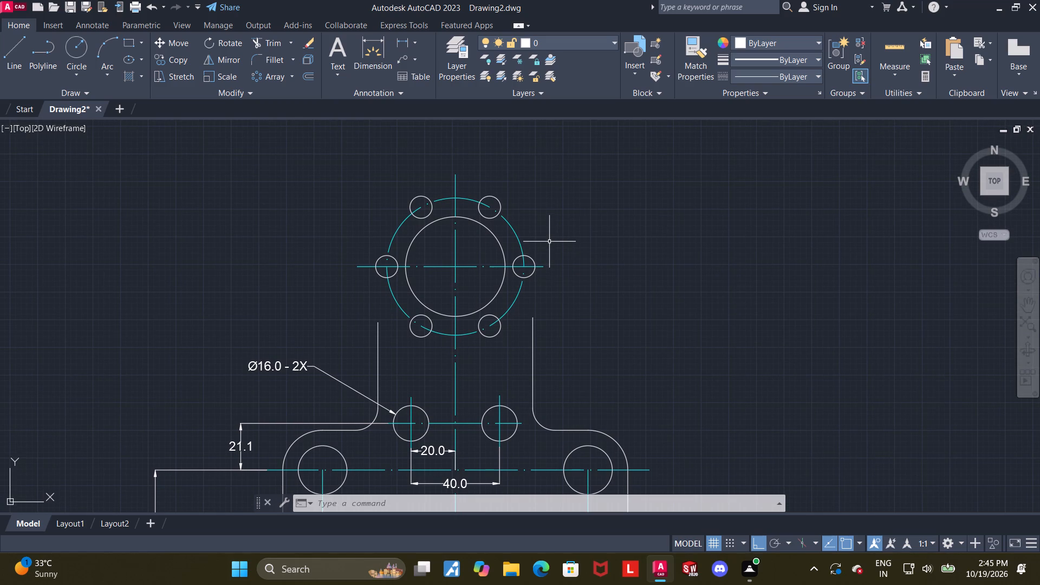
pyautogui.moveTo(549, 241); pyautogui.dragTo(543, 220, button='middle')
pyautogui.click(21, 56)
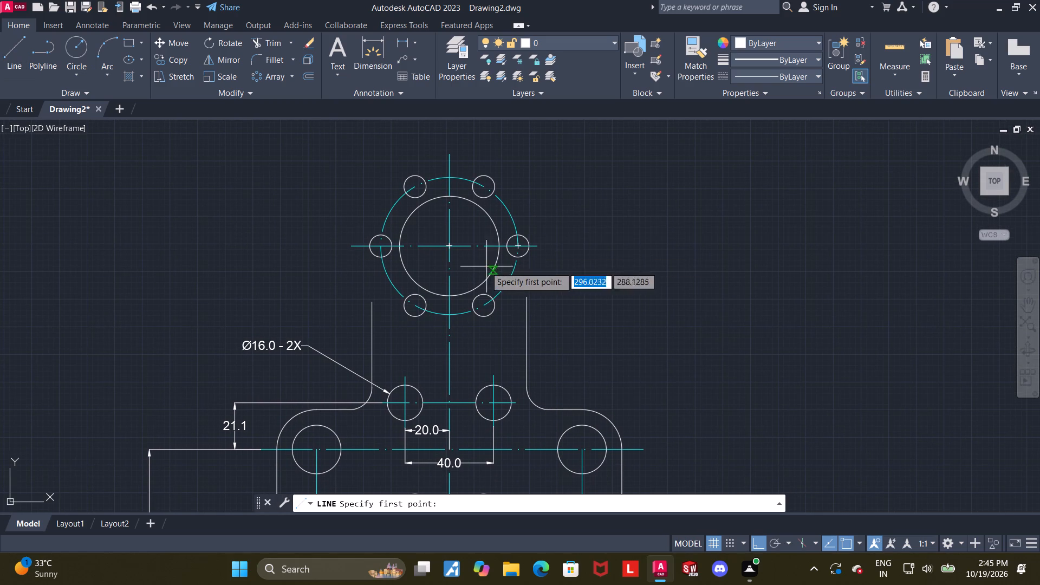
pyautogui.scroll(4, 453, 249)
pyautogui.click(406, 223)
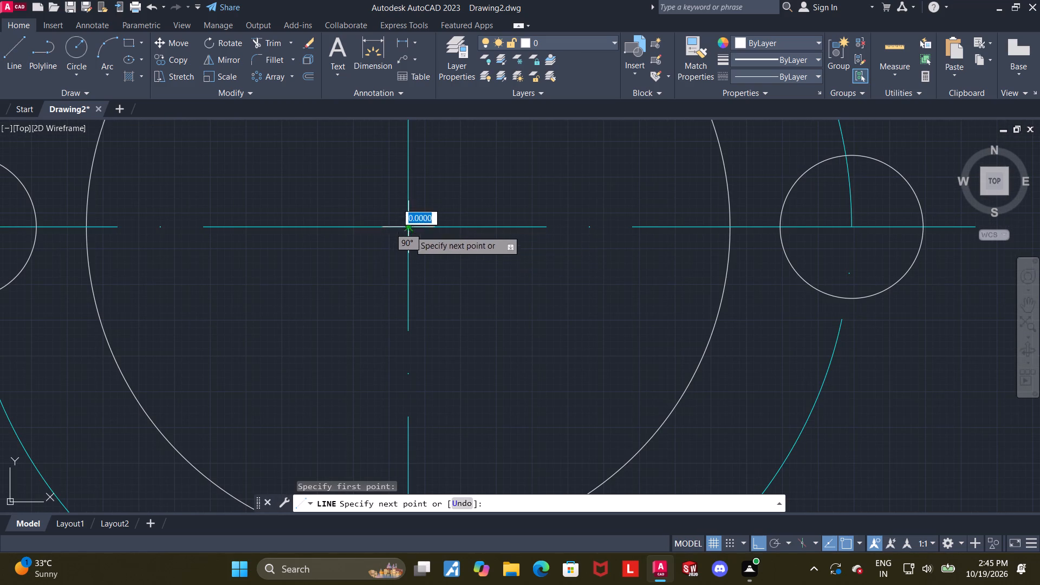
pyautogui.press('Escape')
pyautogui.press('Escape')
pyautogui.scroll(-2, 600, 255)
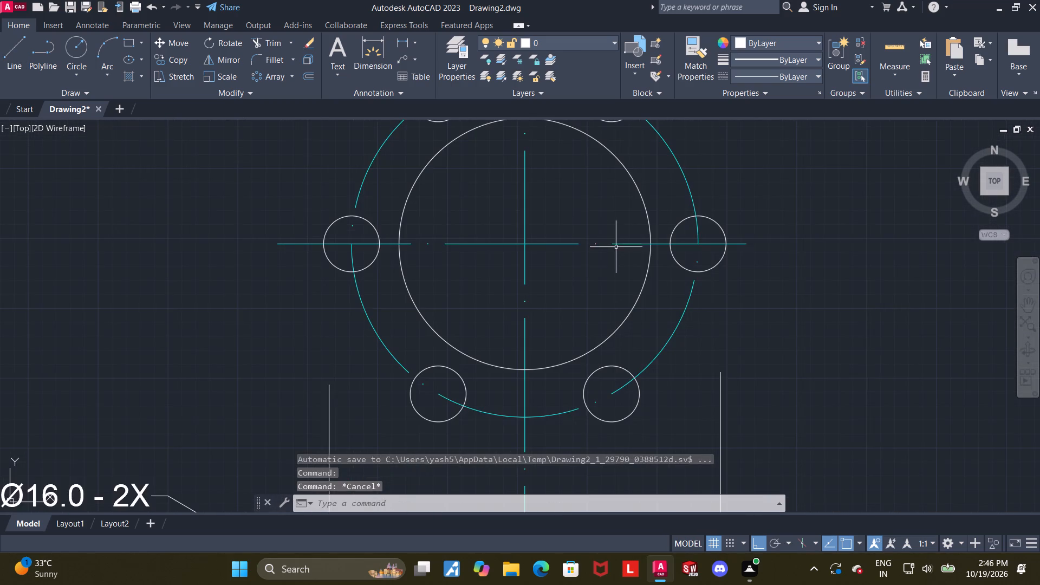
# Draw a 60 long horizontal construction line from the top circles' centre towards the right.
pyautogui.scroll(4, 546, 247)
pyautogui.click(9, 48)
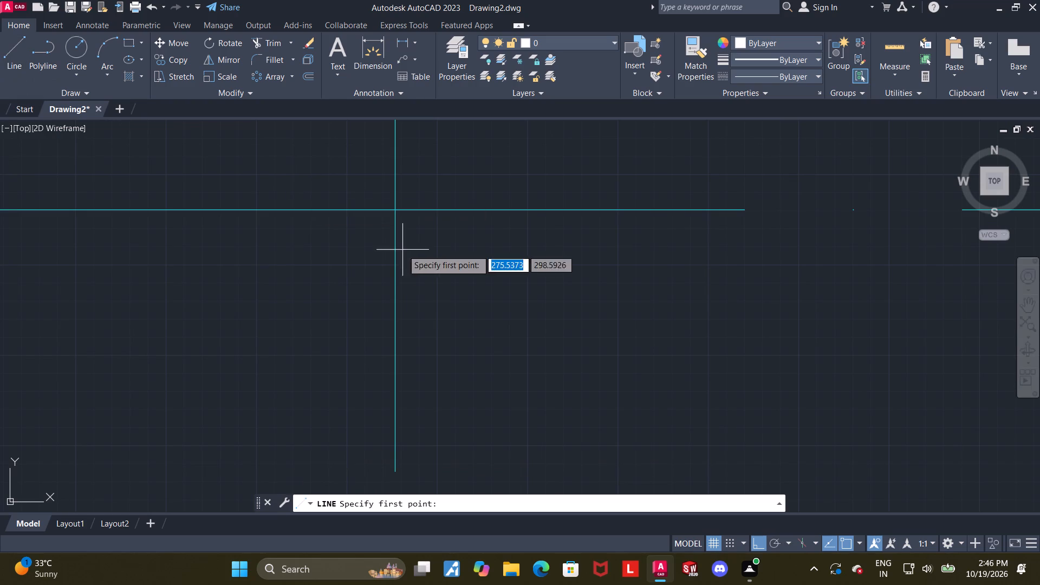
pyautogui.click(395, 209)
pyautogui.scroll(-5, 396, 222)
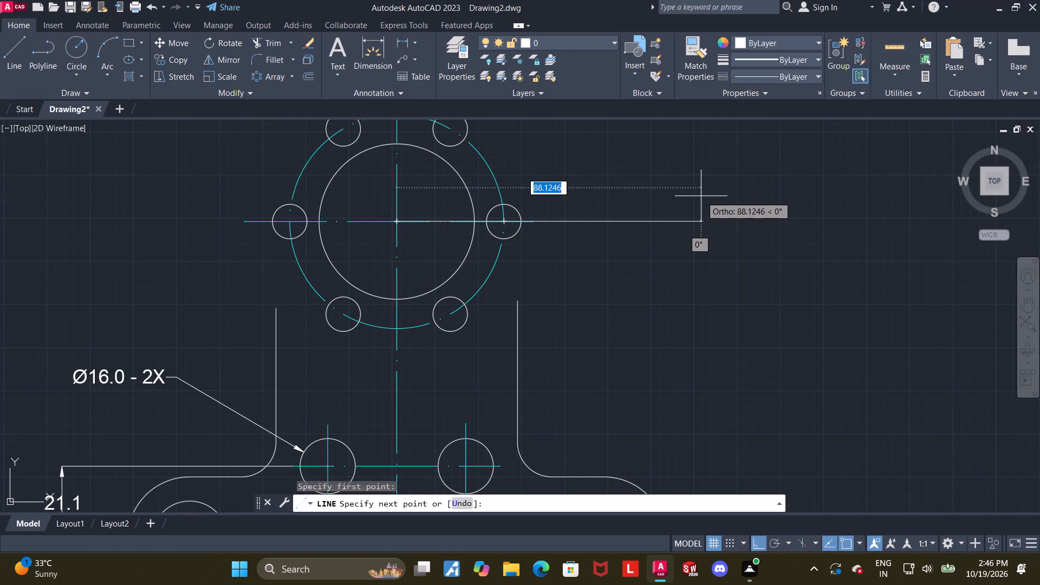
pyautogui.write('60')
pyautogui.press('Return')
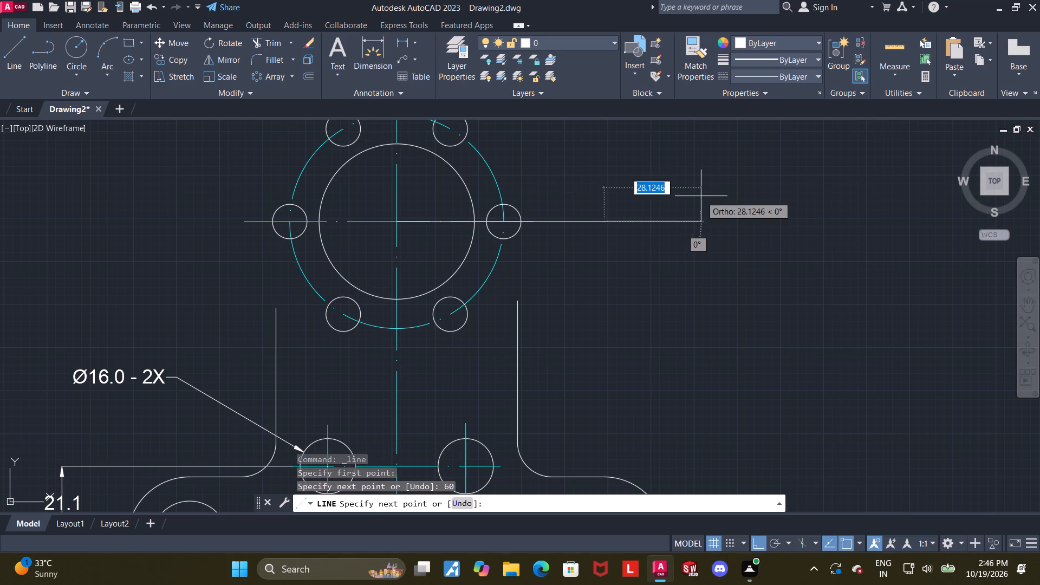
pyautogui.press('Escape')
# Draw a 22 diameter circle centred on the outer end of the 60 long construction line.
pyautogui.scroll(-3, 685, 166)
pyautogui.scroll(1, 714, 219)
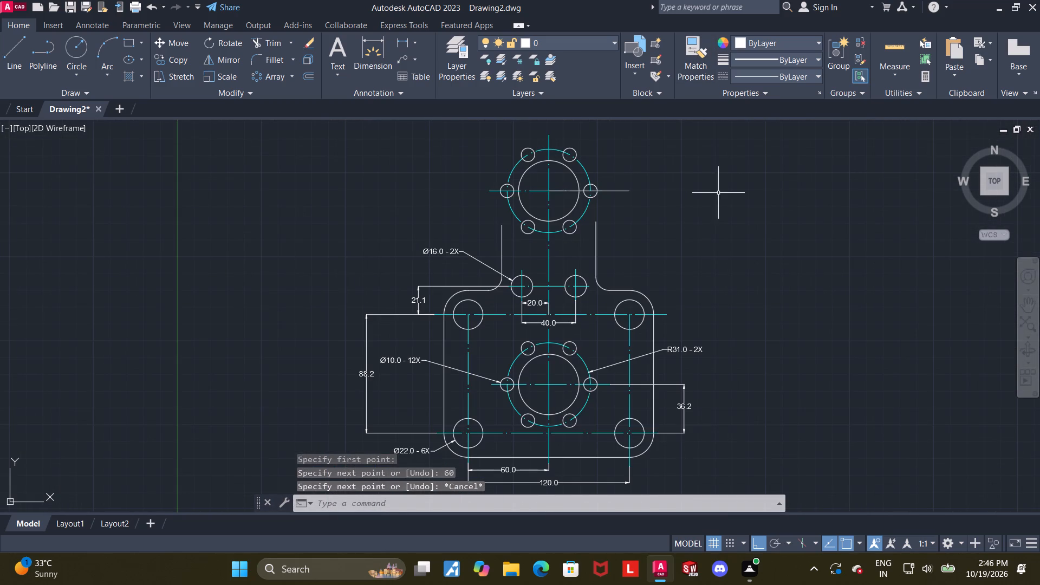
pyautogui.scroll(2, 661, 186)
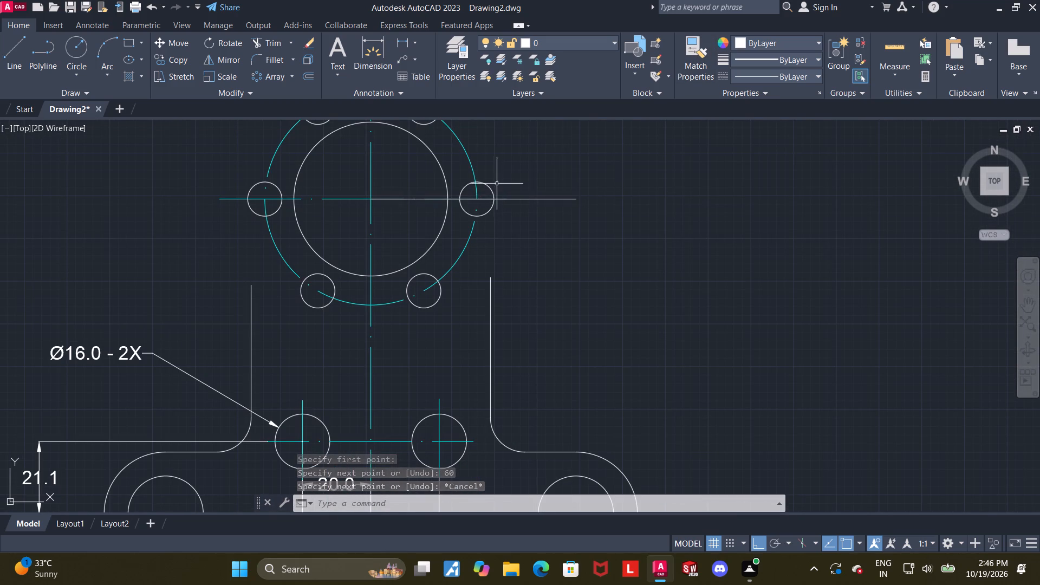
pyautogui.click(84, 49)
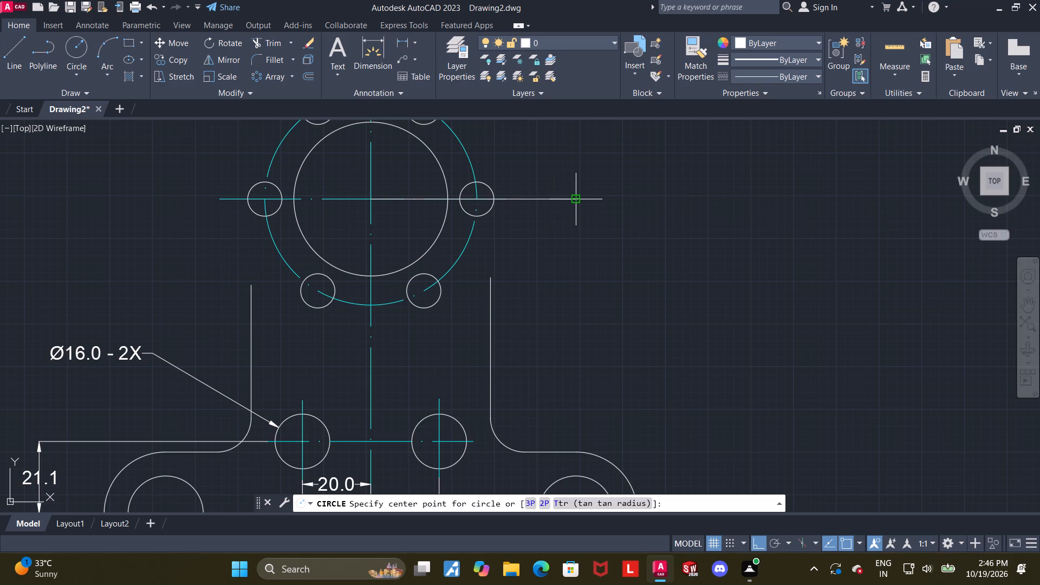
pyautogui.click(575, 197)
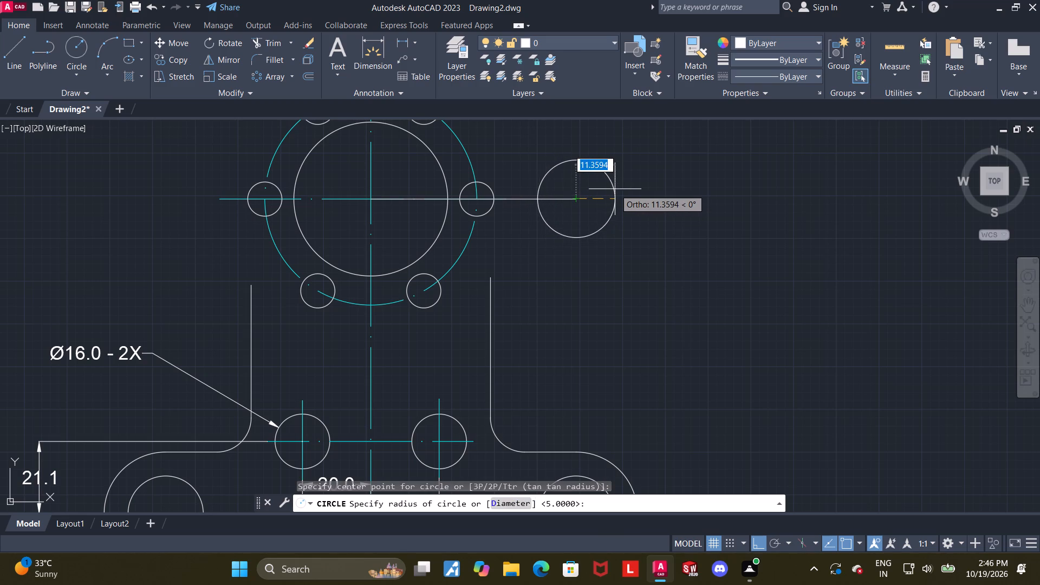
pyautogui.press('d')
pyautogui.press('Return')
pyautogui.write('22')
pyautogui.press('Return')
pyautogui.press('Escape')
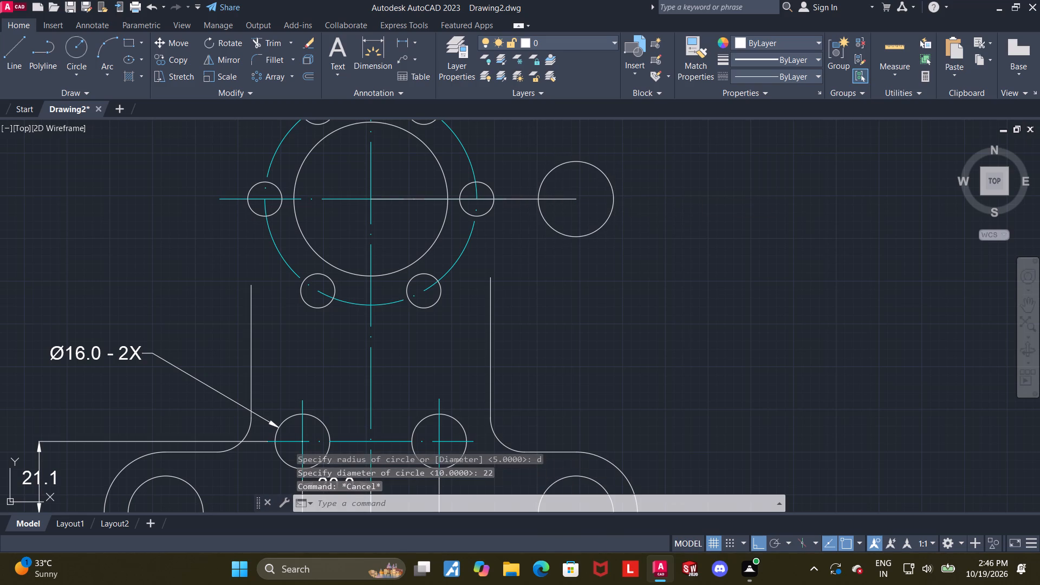
# Delete the construction line between the top circles' centre and the new right-hand circle.
pyautogui.click(407, 197)
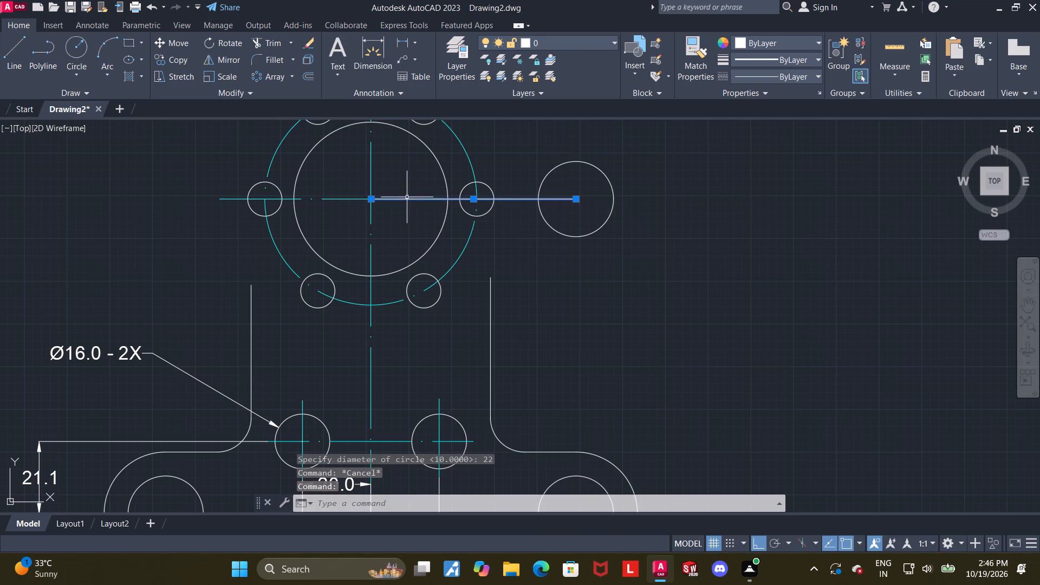
pyautogui.press('Delete')
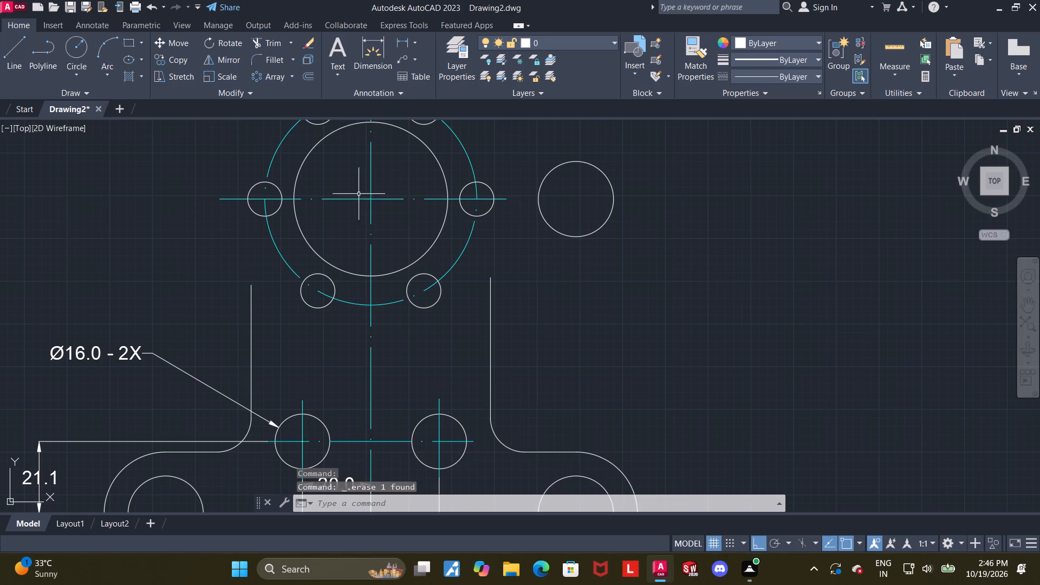
pyautogui.press('Escape')
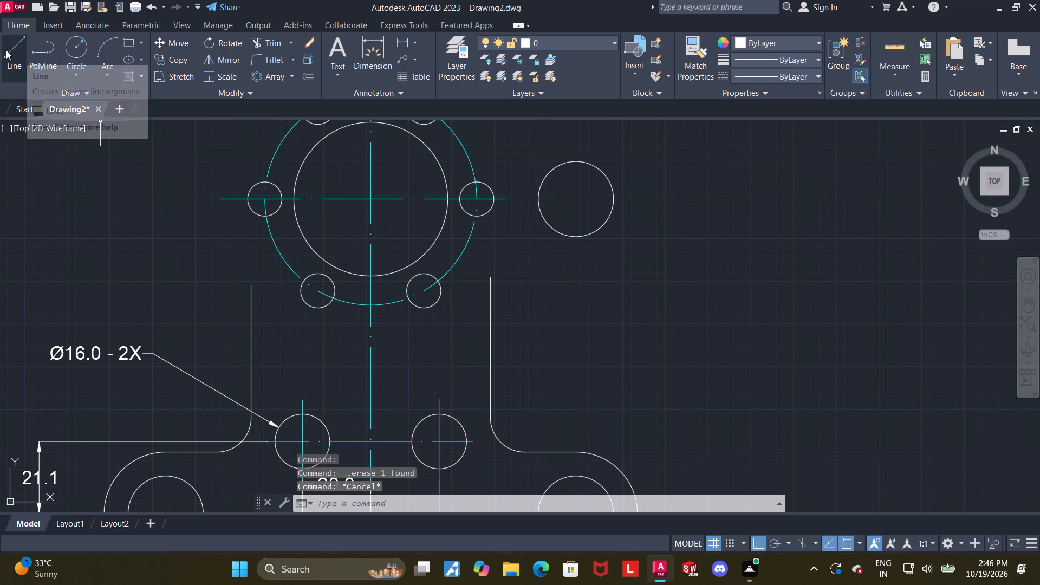
# Draw a 60 long horizontal construction line from the top circles' centre towards the left.
pyautogui.click(4, 49)
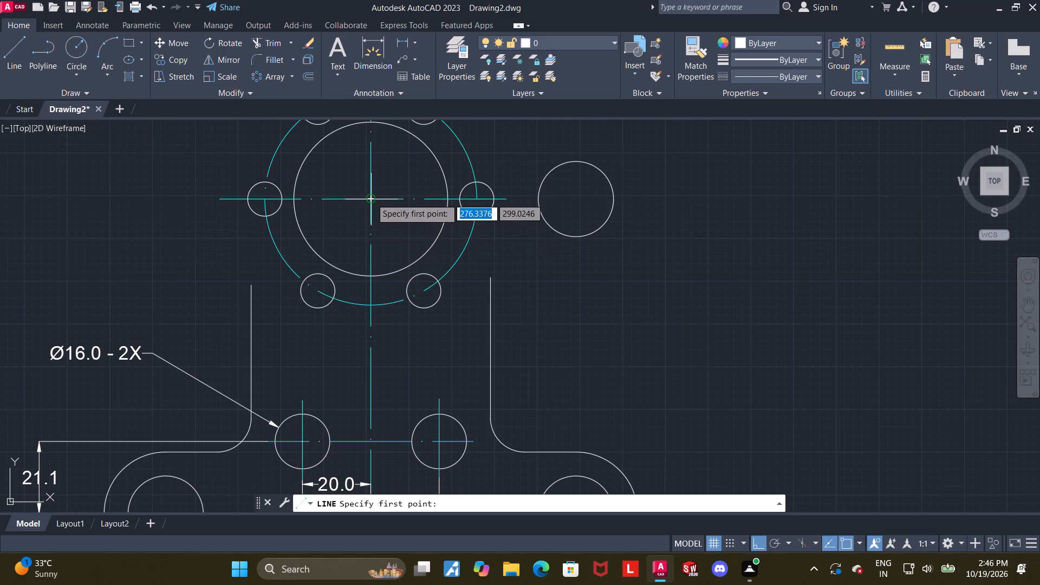
pyautogui.click(371, 198)
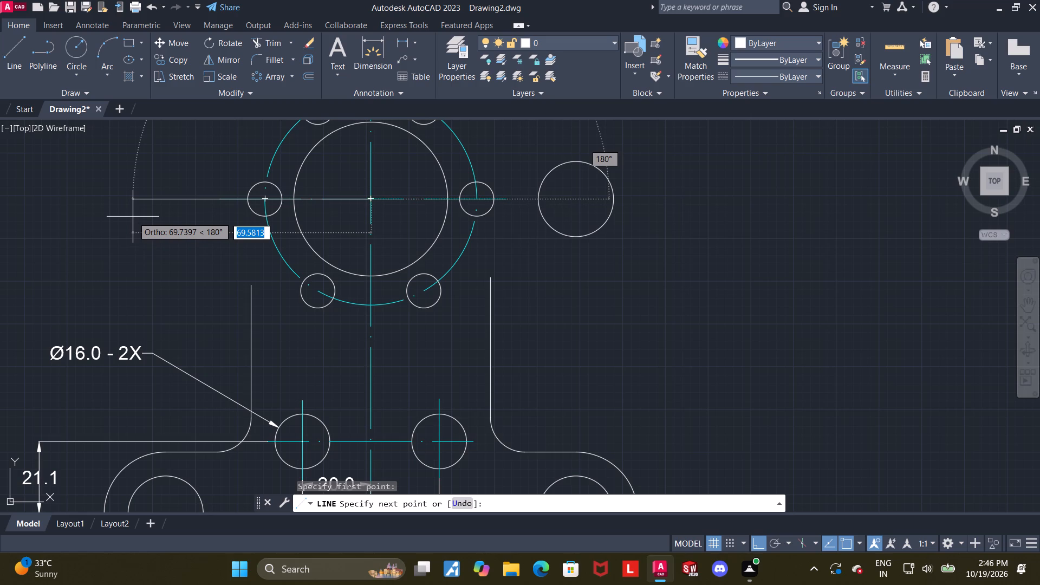
pyautogui.write('60')
pyautogui.press('Return')
pyautogui.press('Escape')
pyautogui.press('Escape')
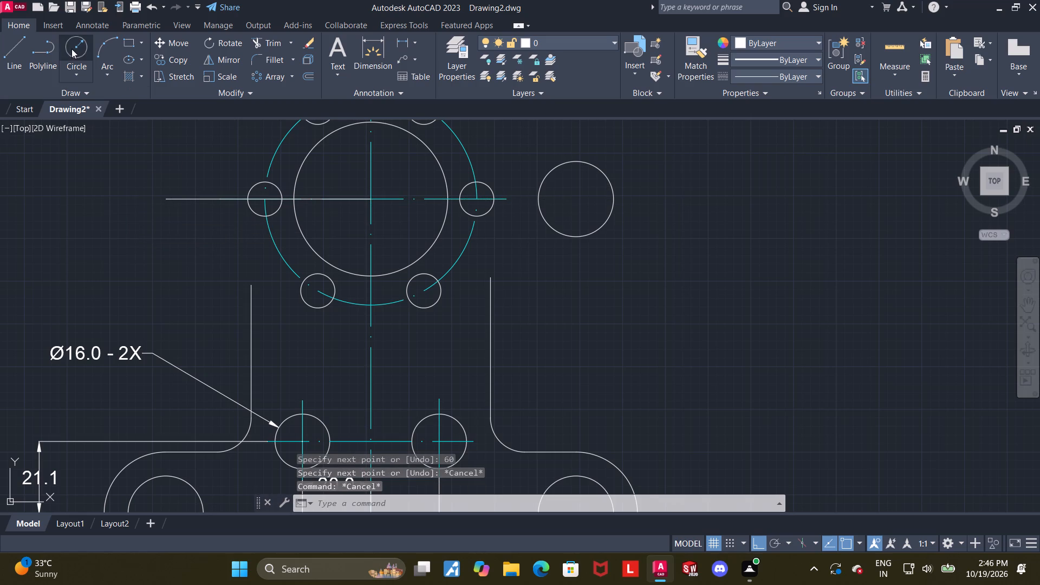
# Draw a 22 diameter circle centred on the outer end of the left construction line.
pyautogui.click(71, 49)
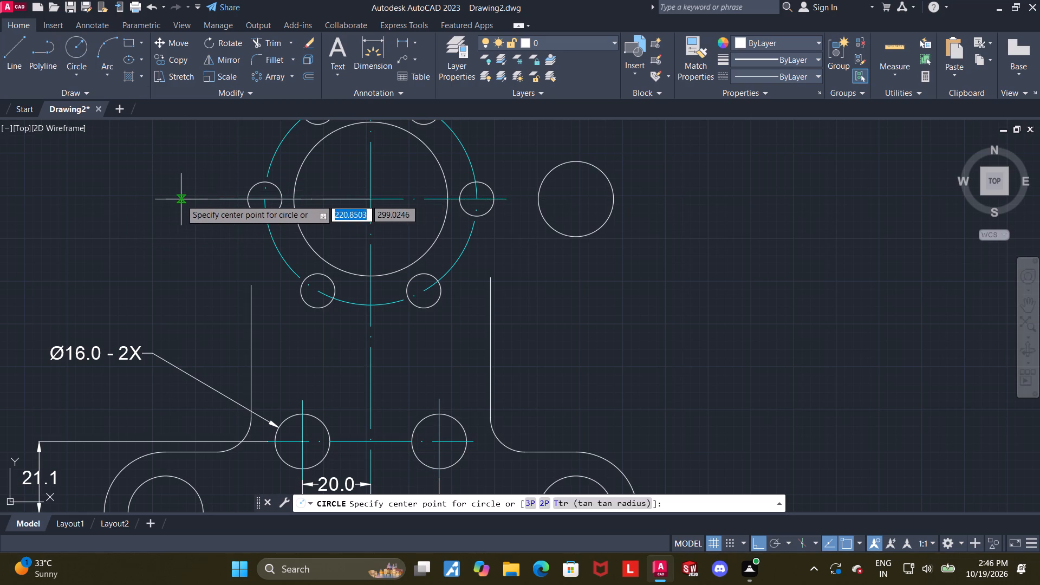
pyautogui.click(168, 200)
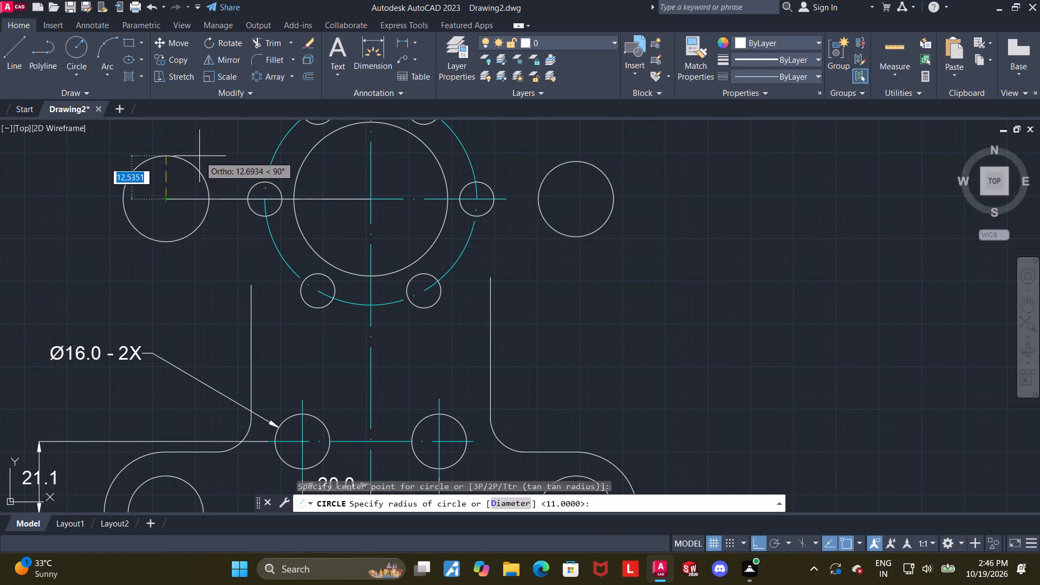
pyautogui.write('22')
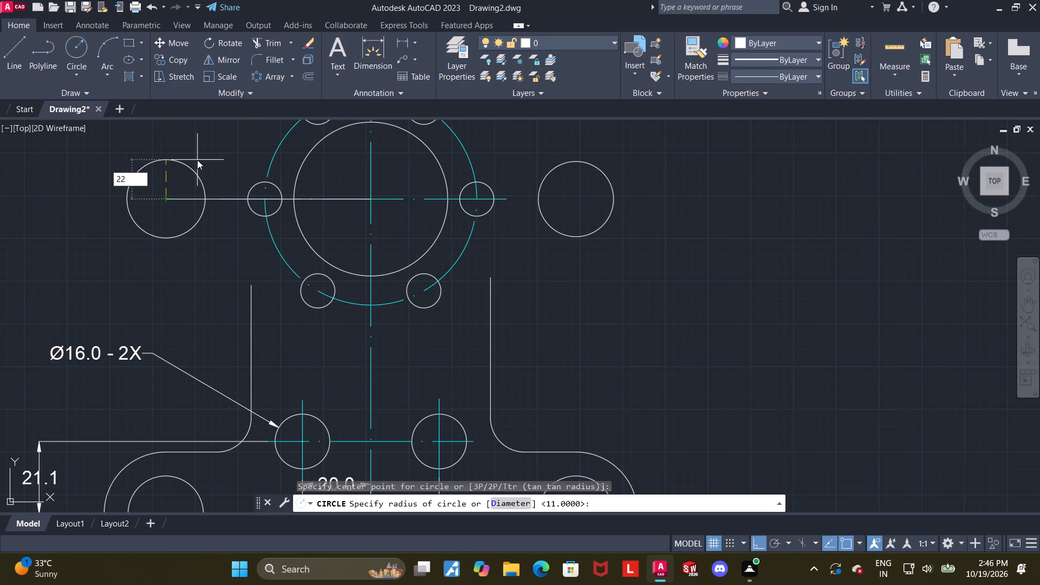
pyautogui.press('BackSpace')
pyautogui.press('BackSpace')
pyautogui.press('BackSpace')
pyautogui.press('d')
pyautogui.press('Return')
pyautogui.write('22')
pyautogui.press('Return')
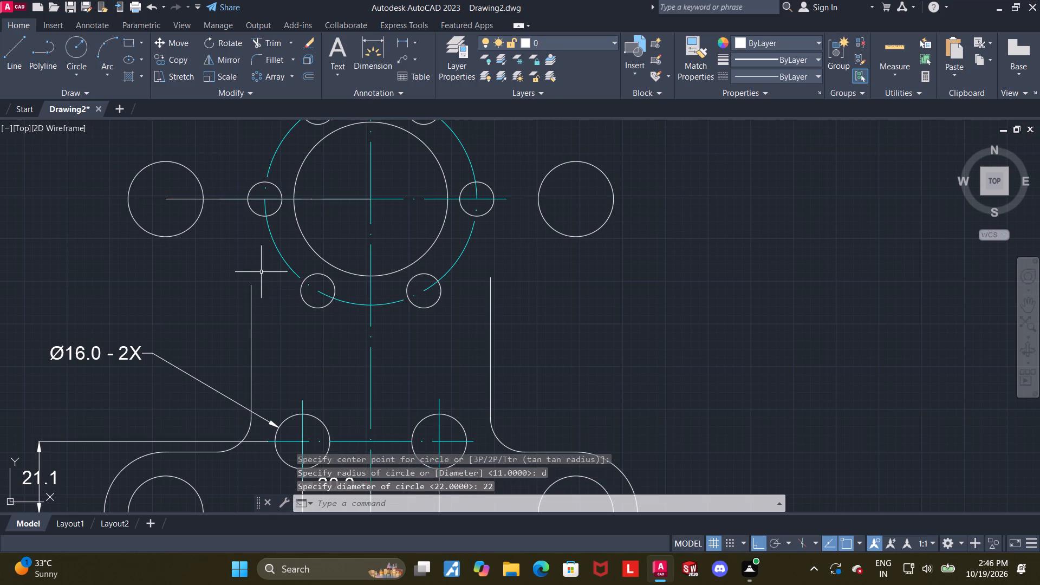
pyautogui.press('Escape')
# Delete the construction line between the top circles' centre and the new left-hand circle.
pyautogui.scroll(-1, 266, 270)
pyautogui.moveTo(457, 266); pyautogui.dragTo(496, 257, button='middle')
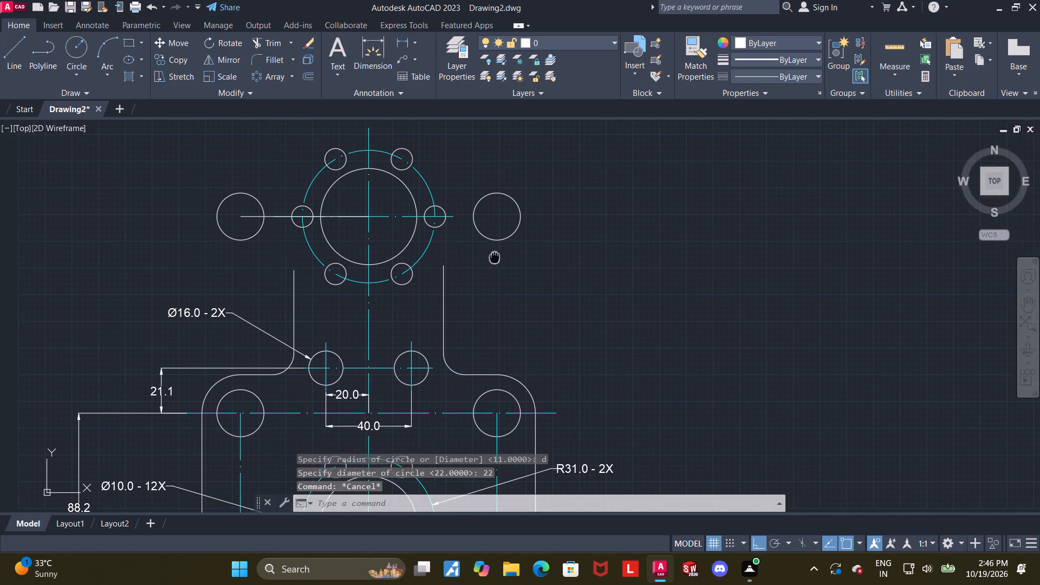
pyautogui.moveTo(496, 257); pyautogui.dragTo(497, 256, button='middle')
pyautogui.click(278, 214)
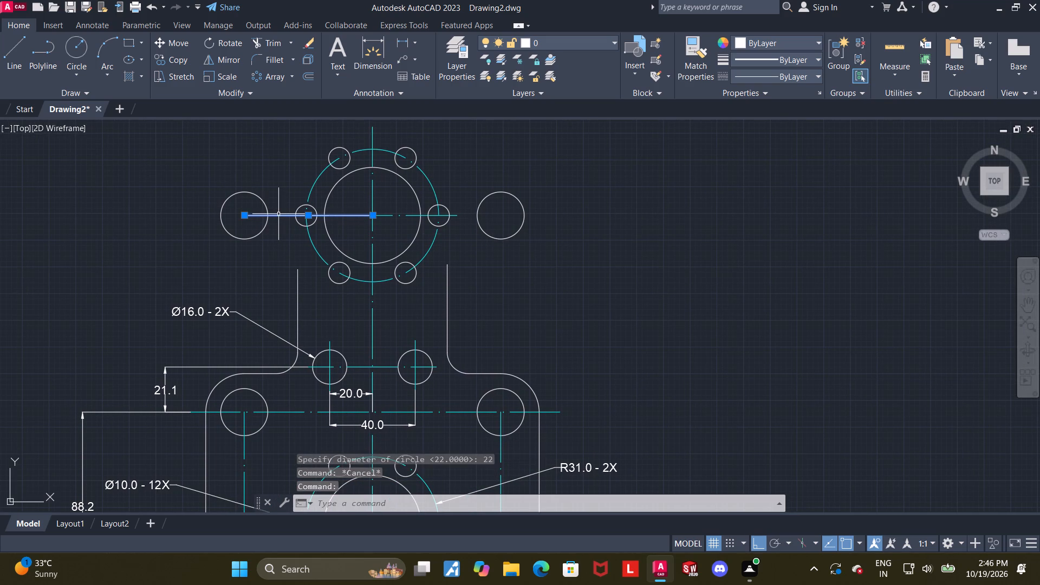
pyautogui.press('Delete')
pyautogui.scroll(-1, 334, 220)
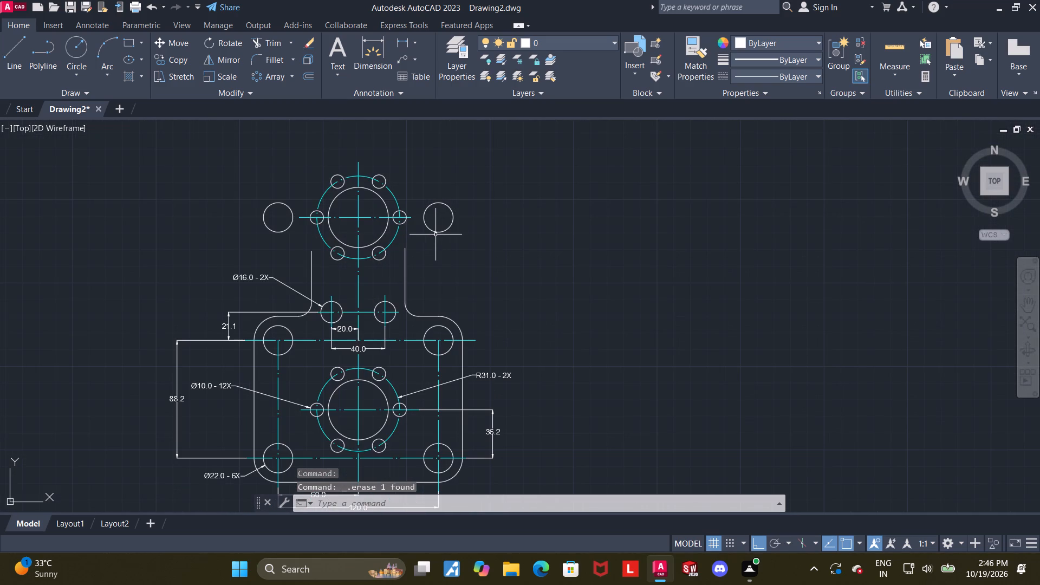
pyautogui.press('Escape')
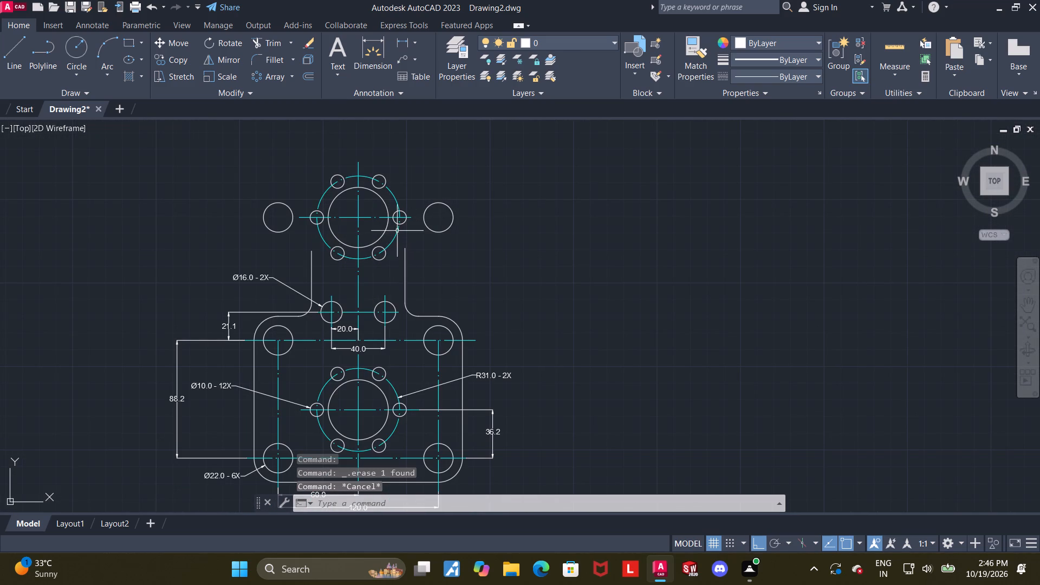
# Draw a horizontal line from the right end of the top centreline through and past the right 22 diameter circle.
pyautogui.click(15, 42)
pyautogui.scroll(3, 386, 211)
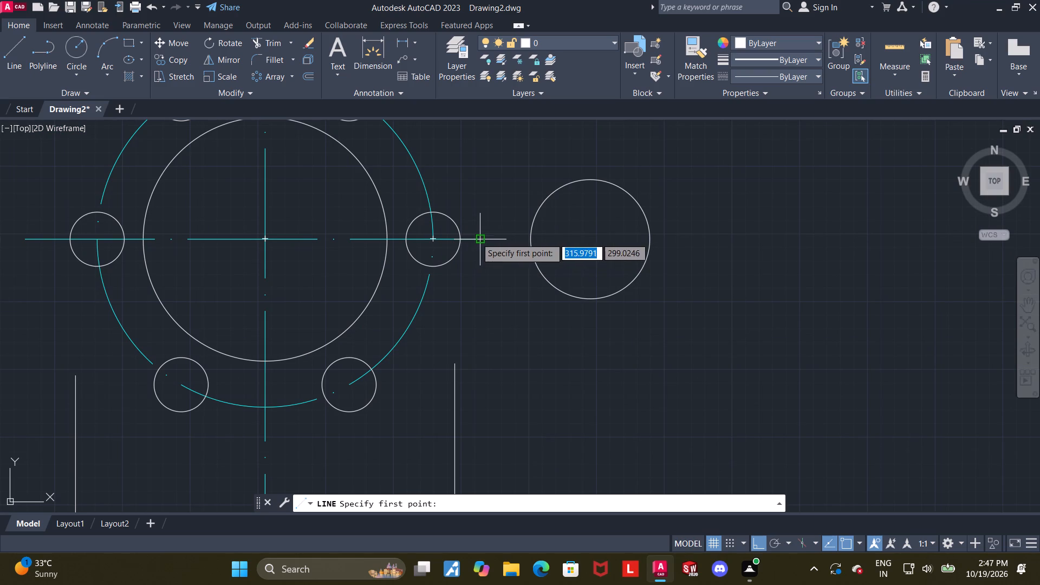
pyautogui.click(476, 238)
pyautogui.click(692, 220)
pyautogui.press('Escape')
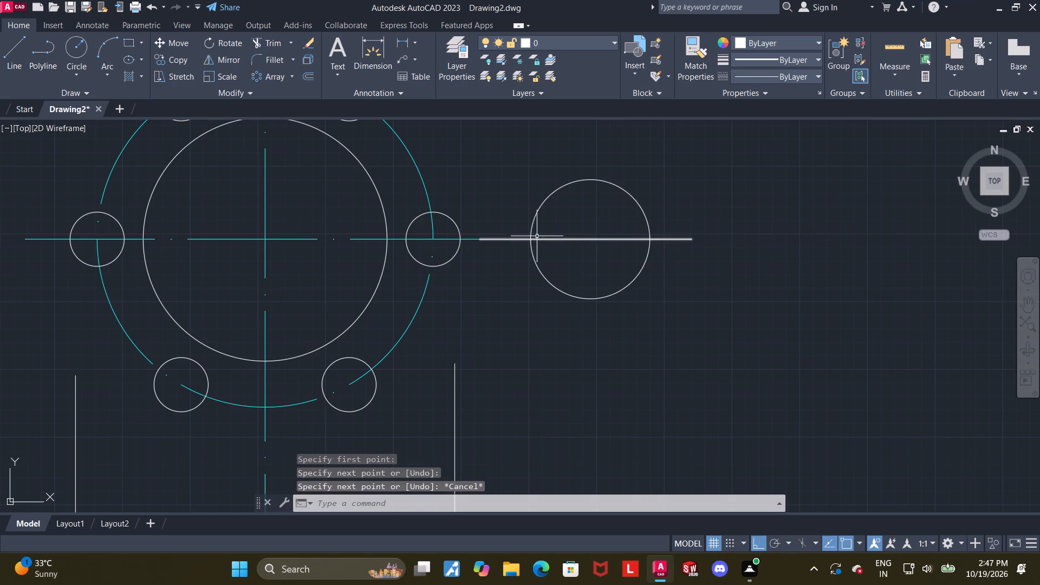
# Join the new line through the right 22 diameter circle and the top horizontal centreline into one line.
pyautogui.click(541, 238)
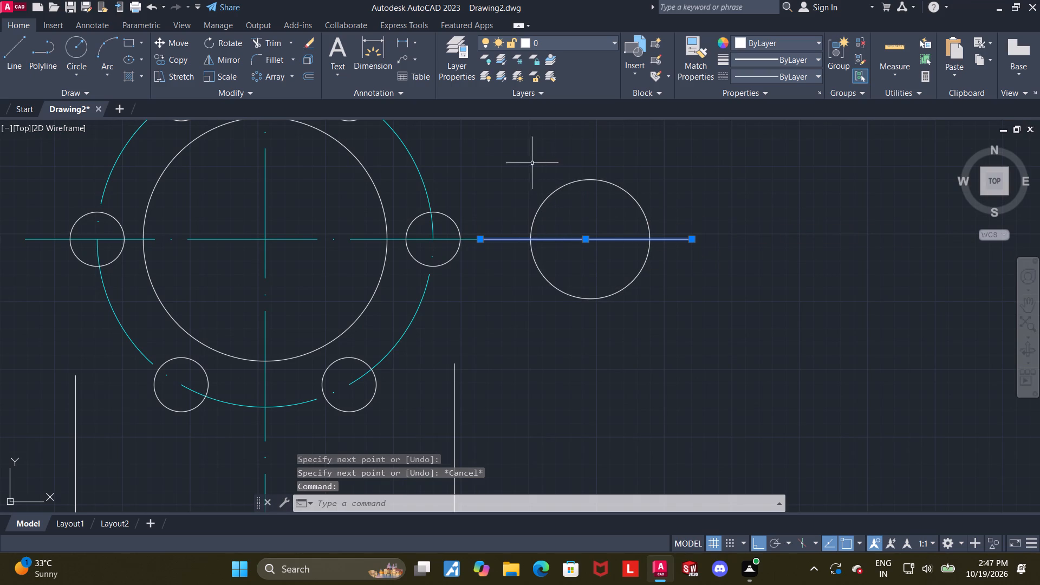
pyautogui.click(364, 241)
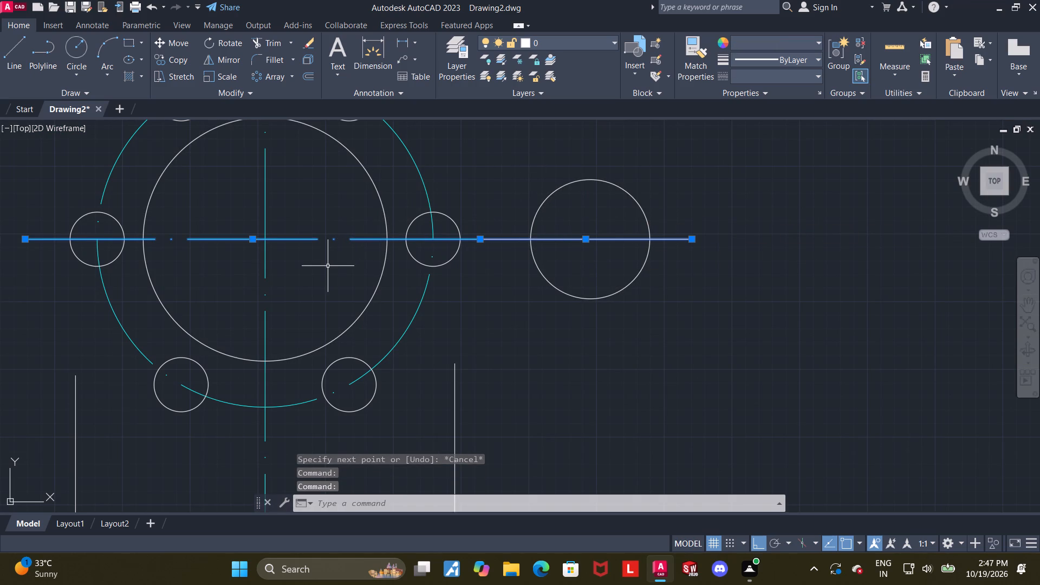
pyautogui.press('j')
pyautogui.press('Return')
pyautogui.press('Escape')
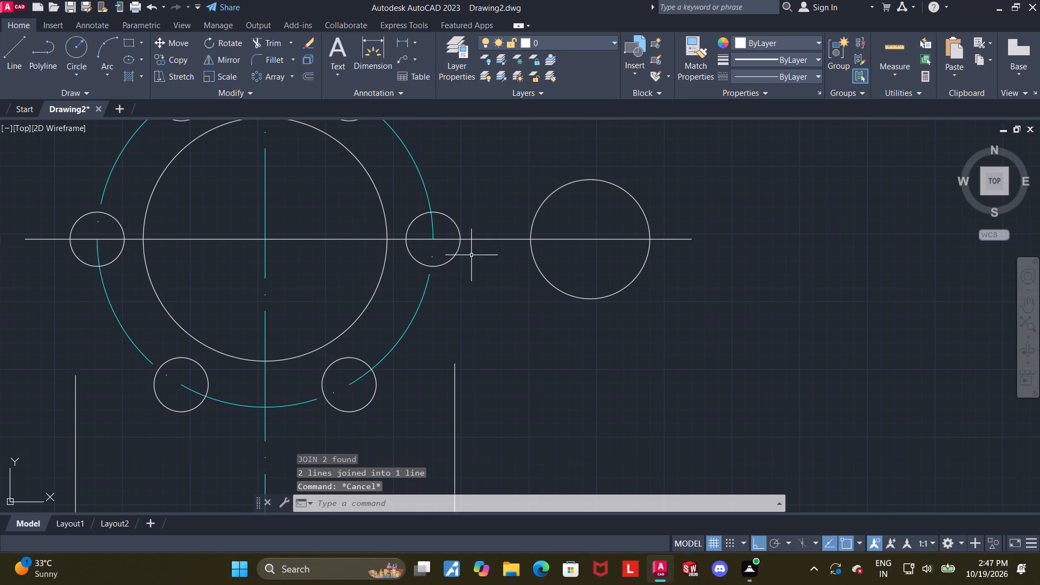
# Draw a horizontal line from the left end of the joined top centreline through and past the left 22 diameter circle.
pyautogui.scroll(-1, 47, 257)
pyautogui.scroll(1, 99, 247)
pyautogui.scroll(-3, 83, 245)
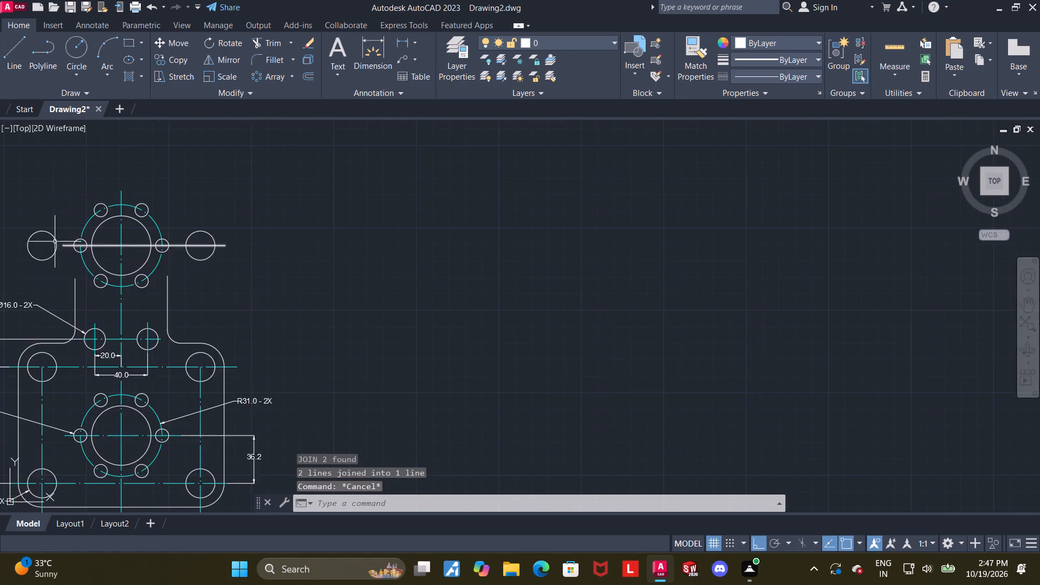
pyautogui.scroll(2, 55, 241)
pyautogui.scroll(-3, 59, 230)
pyautogui.moveTo(62, 231); pyautogui.dragTo(195, 248, button='middle')
pyautogui.scroll(2, 192, 251)
pyautogui.press('Escape')
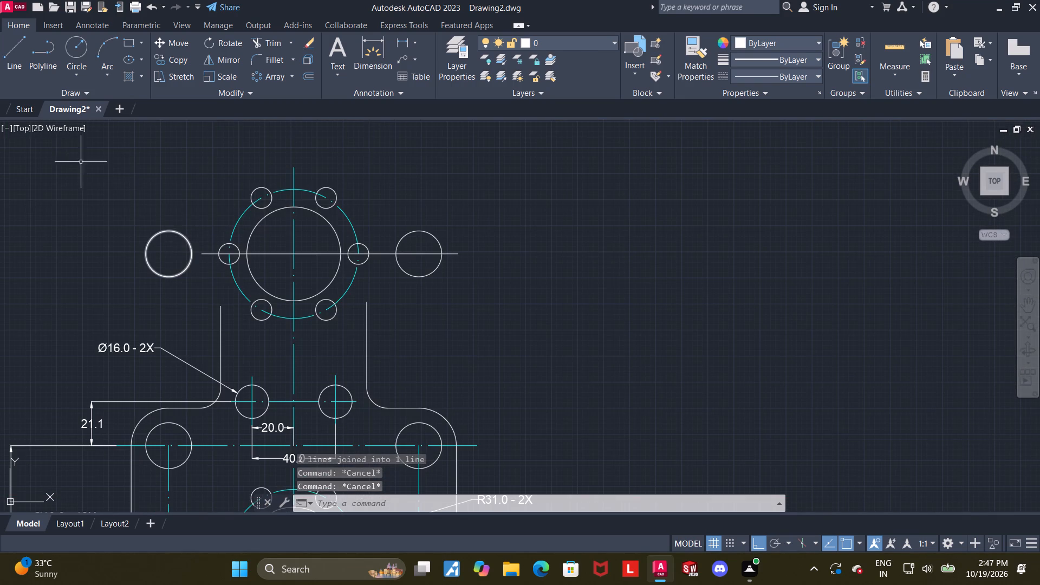
pyautogui.click(12, 45)
pyautogui.scroll(1, 174, 237)
pyautogui.click(219, 263)
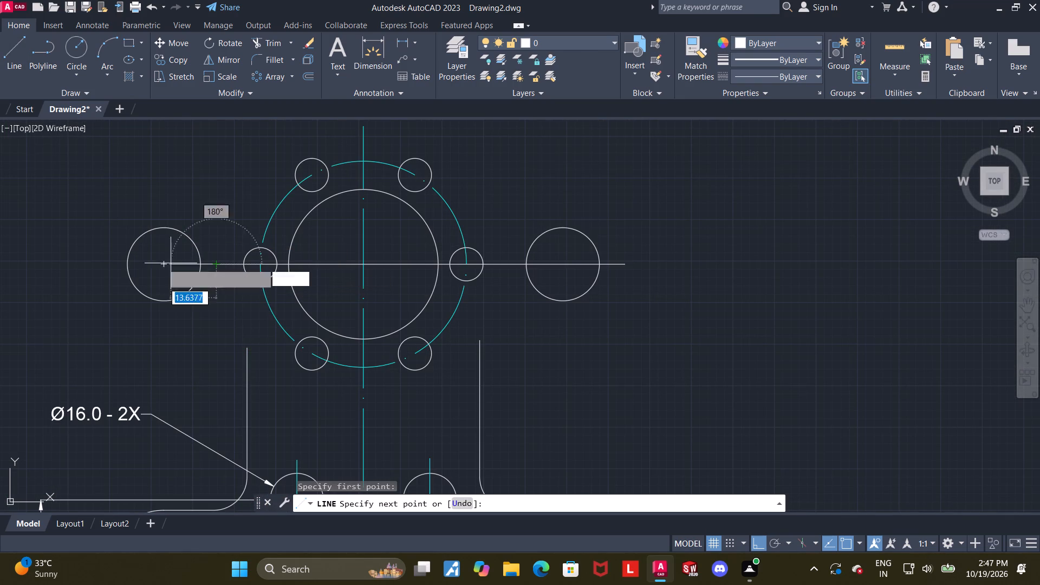
pyautogui.click(87, 263)
pyautogui.press('Escape')
# Join the new line through the left 22 diameter circle and the top horizontal centreline into one line.
pyautogui.click(167, 264)
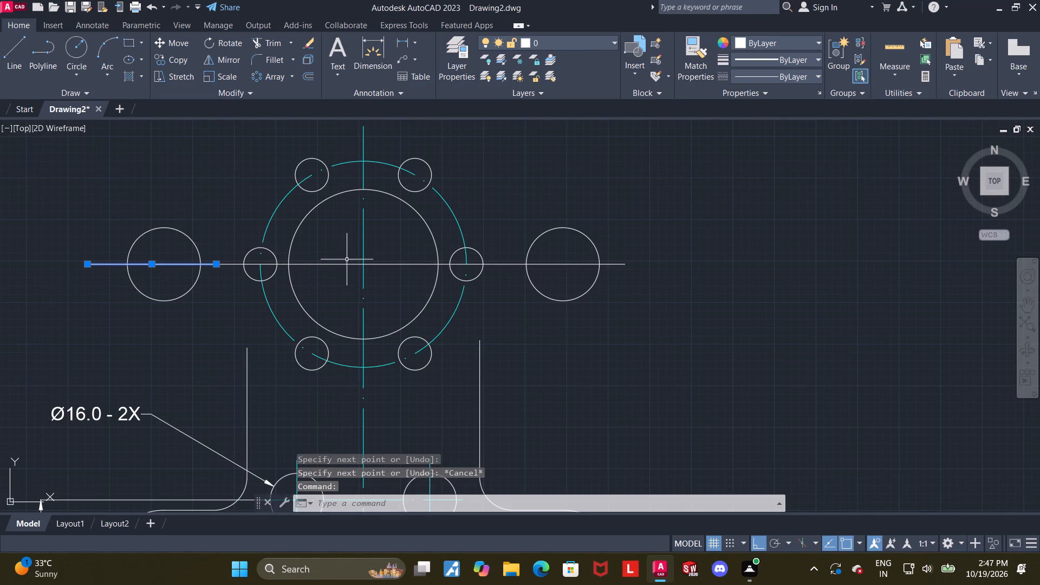
pyautogui.click(336, 263)
pyautogui.press('j')
pyautogui.press('Return')
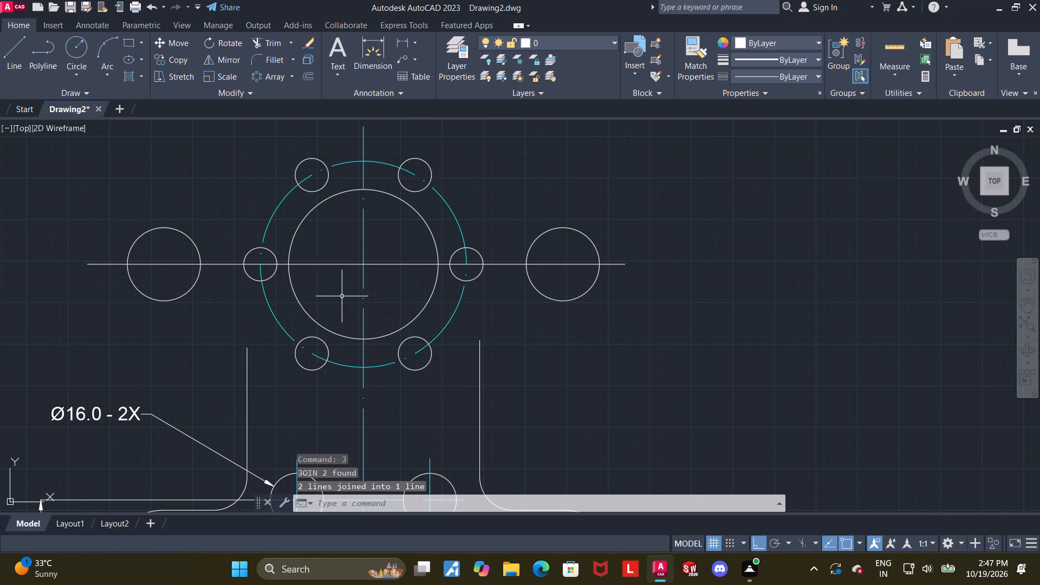
# Give the joined top horizontal centreline the ACAD_ISO04W100 linetype and the cyan colour.
pyautogui.click(342, 296)
pyautogui.click(331, 242)
pyautogui.click(750, 70)
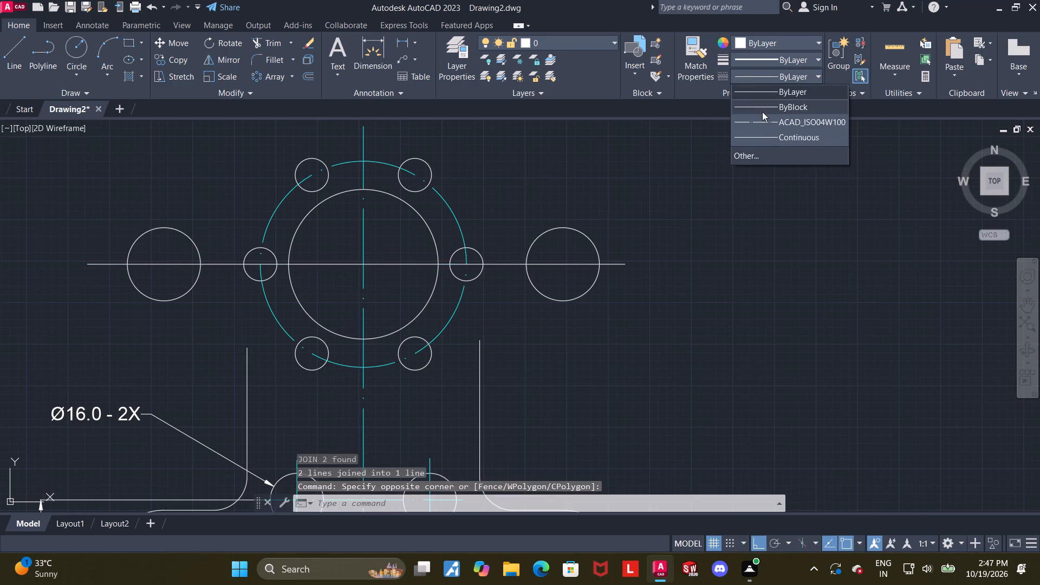
pyautogui.click(766, 125)
pyautogui.click(765, 39)
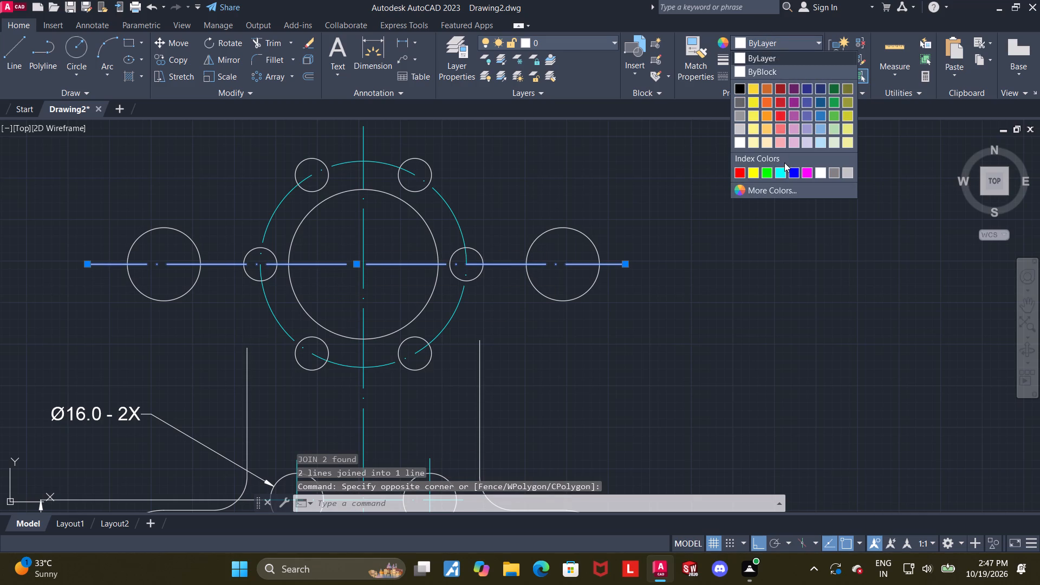
pyautogui.click(784, 171)
pyautogui.press('Escape')
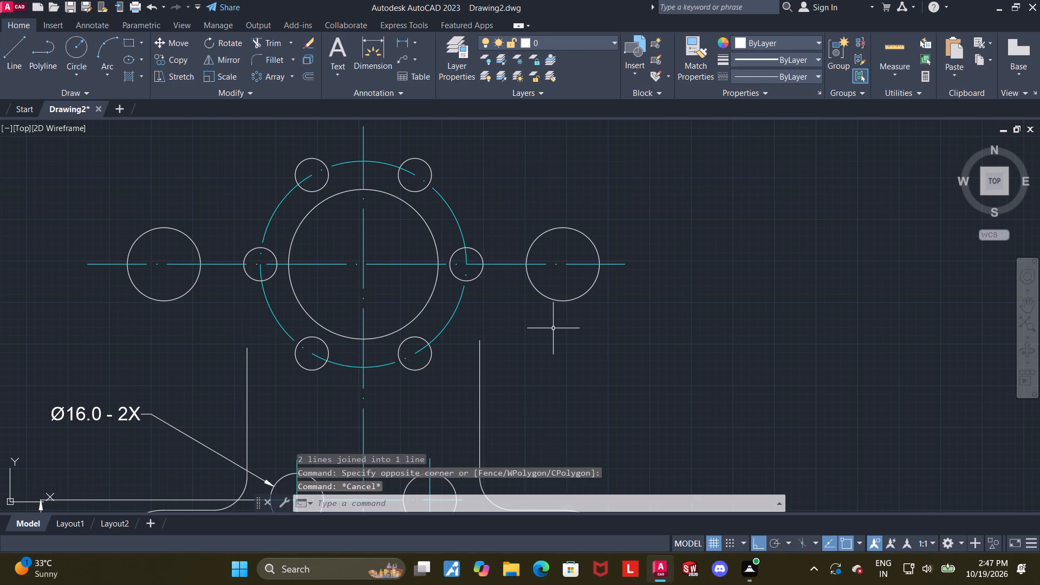
pyautogui.press('Escape')
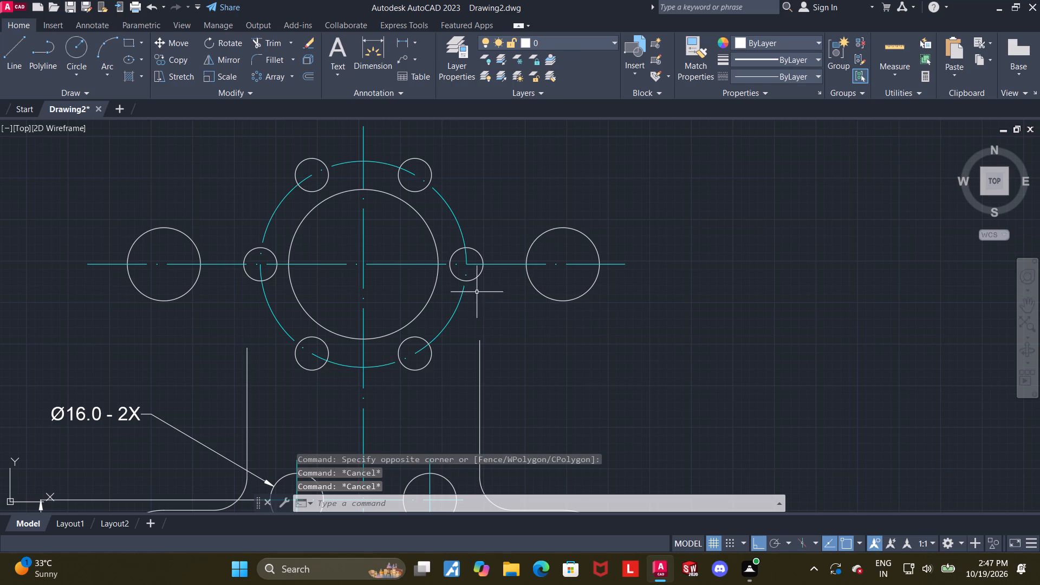
# Draw a vertical line about 110 long from the plate's upper-right 22 diameter hole centre up past the top right 22 diameter circle.
pyautogui.scroll(-1, 508, 288)
pyautogui.moveTo(563, 313); pyautogui.dragTo(562, 291, button='middle')
pyautogui.moveTo(564, 340); pyautogui.dragTo(566, 321, button='middle')
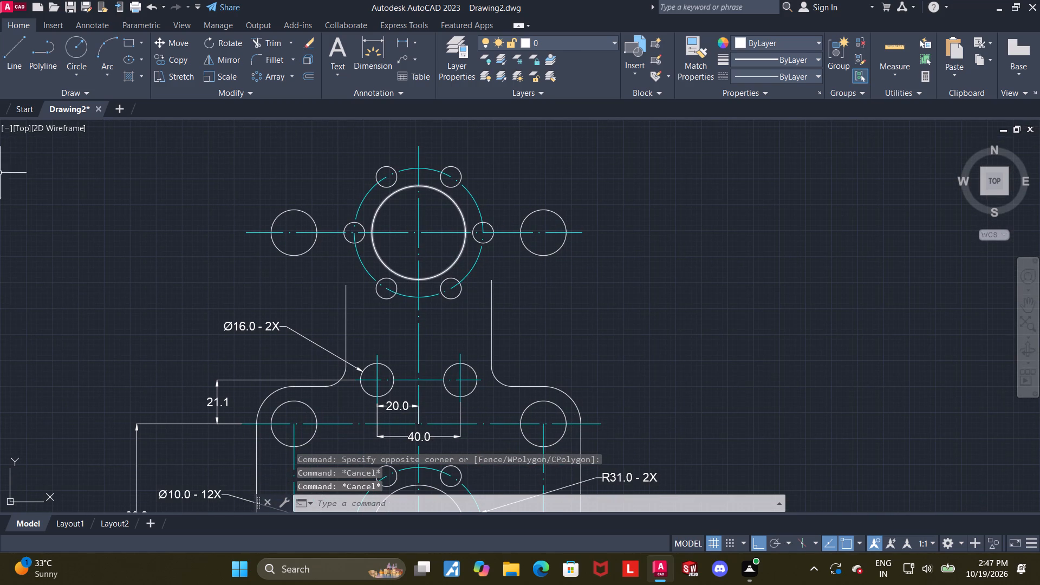
pyautogui.click(10, 52)
pyautogui.scroll(2, 513, 440)
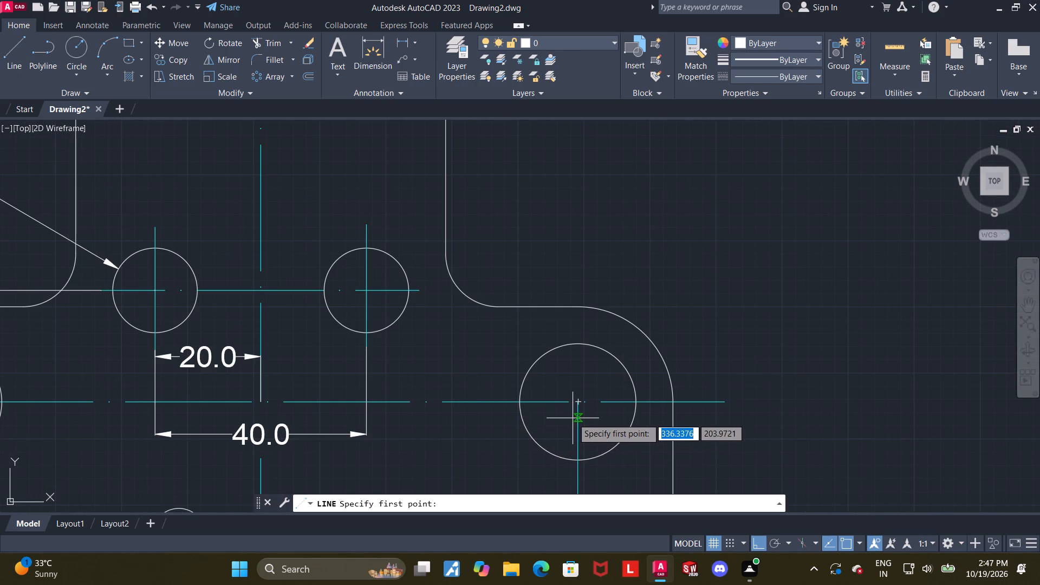
pyautogui.scroll(2, 575, 418)
pyautogui.click(576, 377)
pyautogui.scroll(-4, 577, 375)
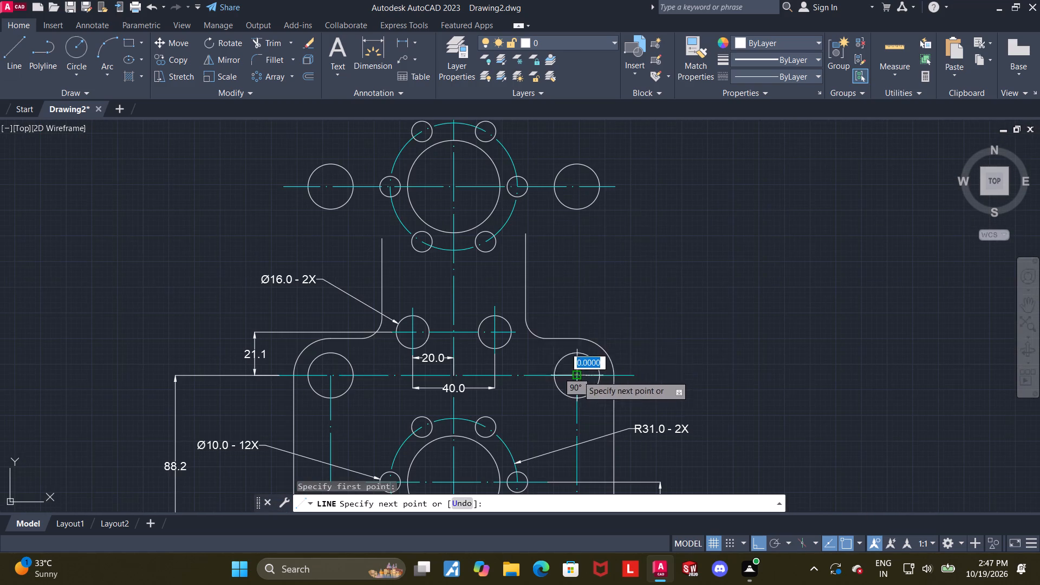
pyautogui.scroll(1, 584, 208)
pyautogui.scroll(-2, 580, 224)
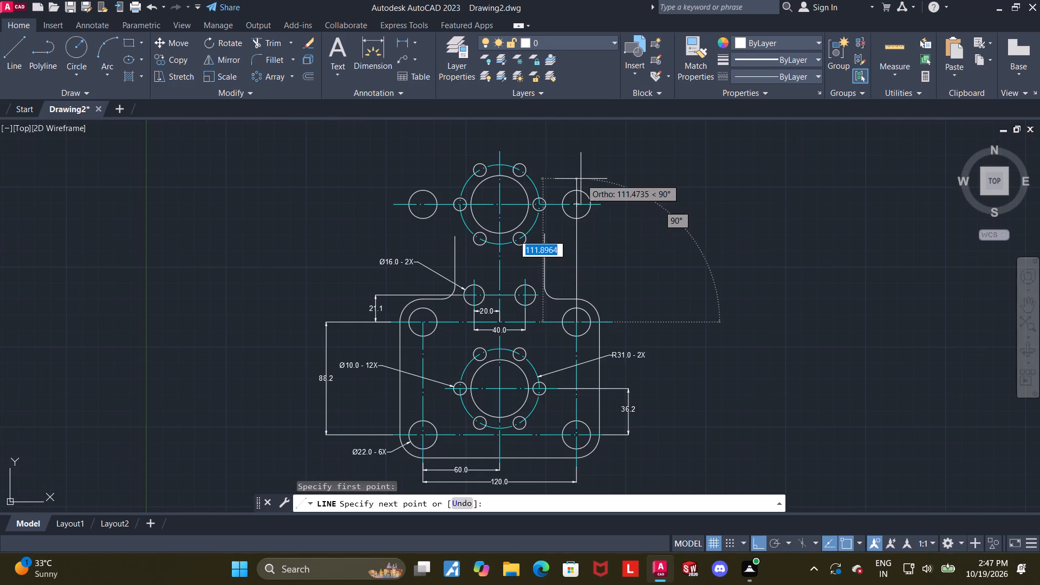
pyautogui.scroll(2, 581, 179)
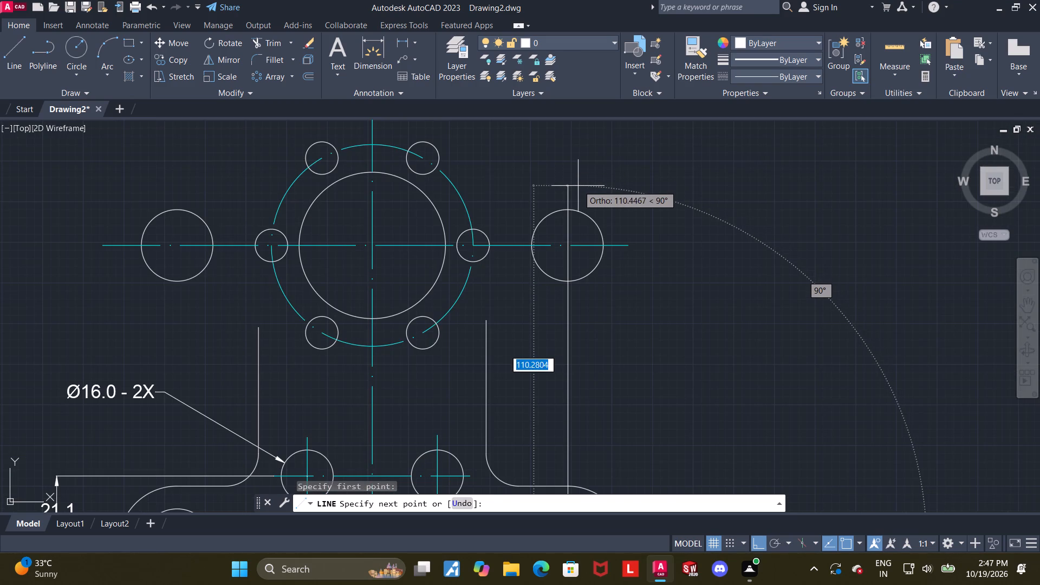
pyautogui.click(578, 186)
pyautogui.press('Escape')
# Draw a vertical line about 111.6 long from the plate's upper-left 22 diameter hole centre up past the top left 22 diameter circle.
pyautogui.scroll(-2, 600, 206)
pyautogui.scroll(1, 665, 283)
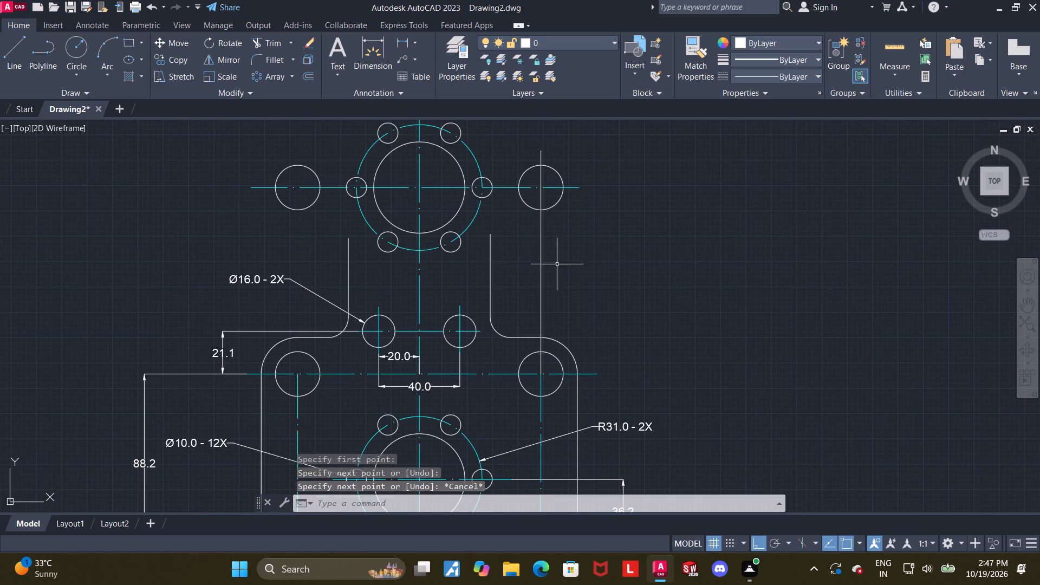
pyautogui.click(19, 51)
pyautogui.scroll(2, 306, 392)
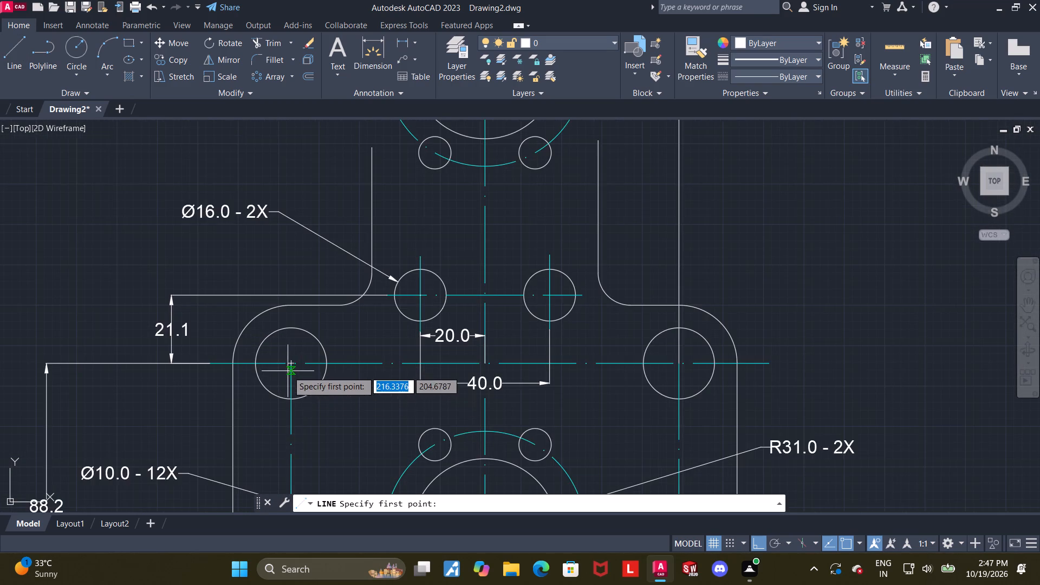
pyautogui.scroll(2, 288, 371)
pyautogui.click(292, 343)
pyautogui.scroll(-4, 292, 343)
pyautogui.scroll(2, 295, 262)
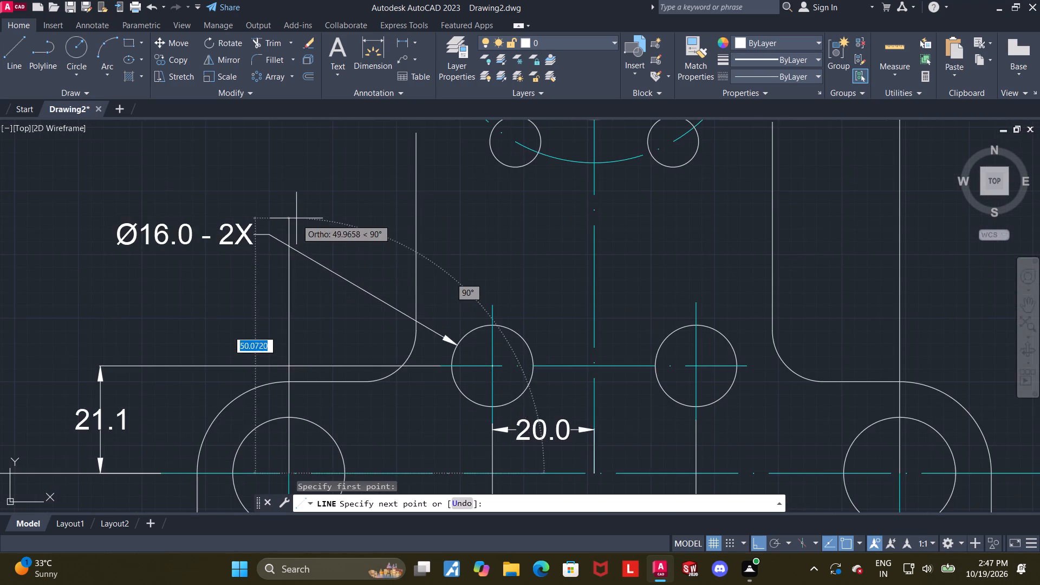
pyautogui.scroll(-4, 295, 254)
pyautogui.scroll(2, 300, 150)
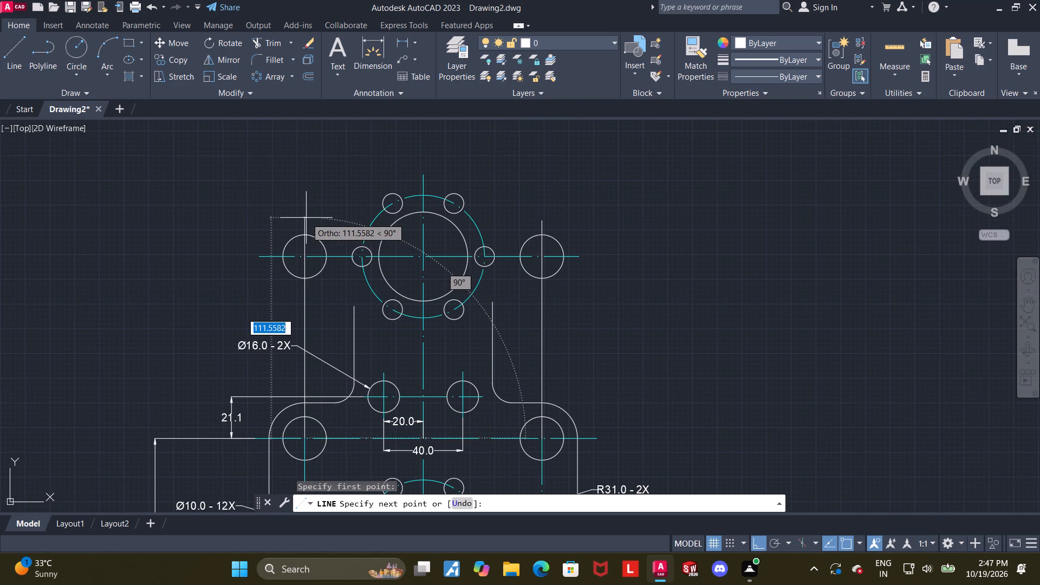
pyautogui.click(304, 218)
pyautogui.press('Escape')
# Give both new vertical lines through the outer circles the ACAD_ISO04W100 linetype and the cyan colour.
pyautogui.scroll(-2, 309, 298)
pyautogui.scroll(2, 308, 383)
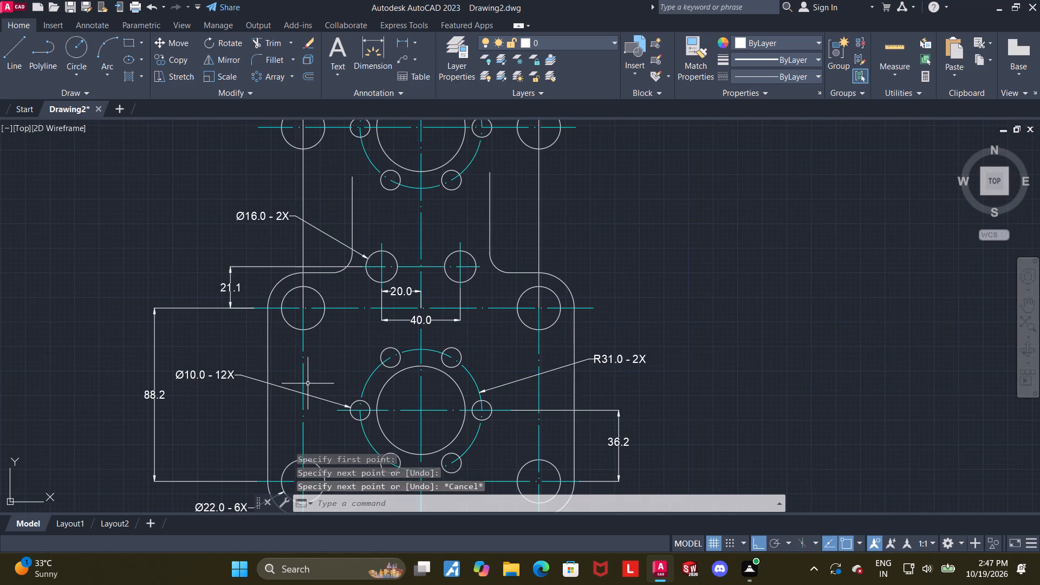
pyautogui.click(304, 250)
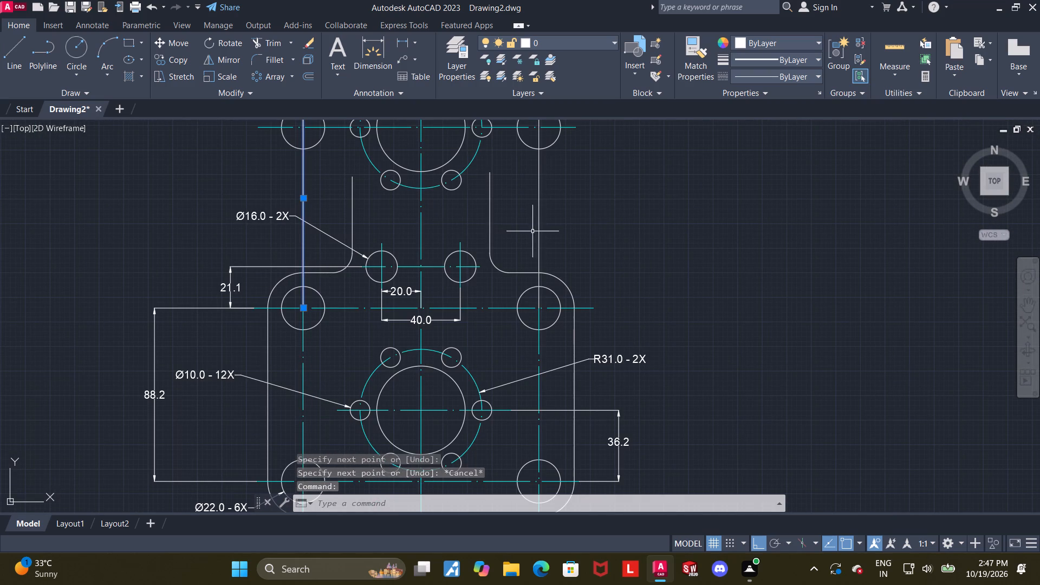
pyautogui.click(539, 230)
pyautogui.click(804, 74)
pyautogui.click(769, 118)
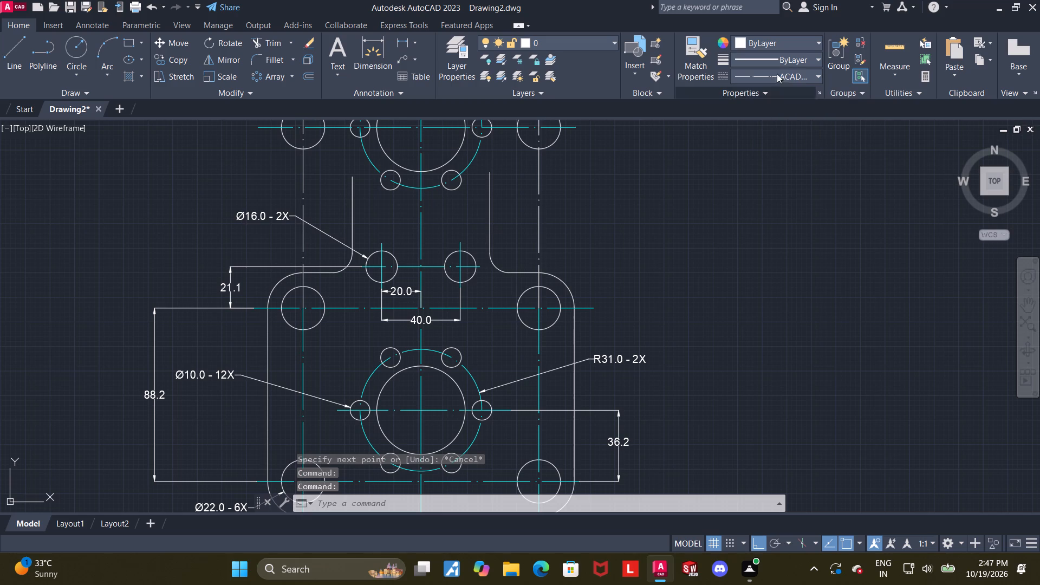
pyautogui.click(776, 45)
pyautogui.click(782, 173)
pyautogui.press('Escape')
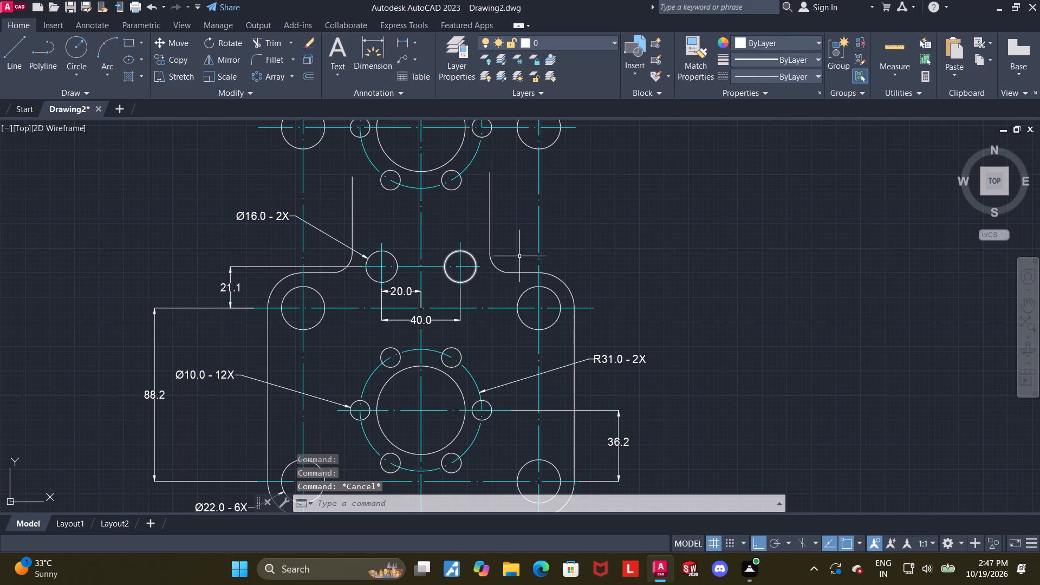
# Join the new right-hand vertical centreline with the plate's right-hand hole centreline below it.
pyautogui.click(539, 246)
pyautogui.click(538, 347)
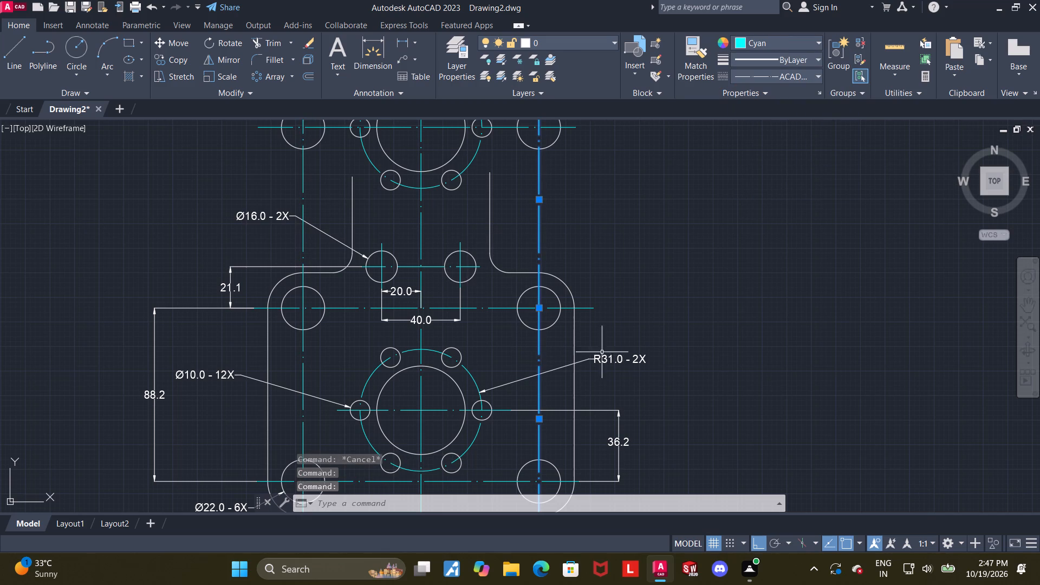
pyautogui.press('j')
pyautogui.press('Return')
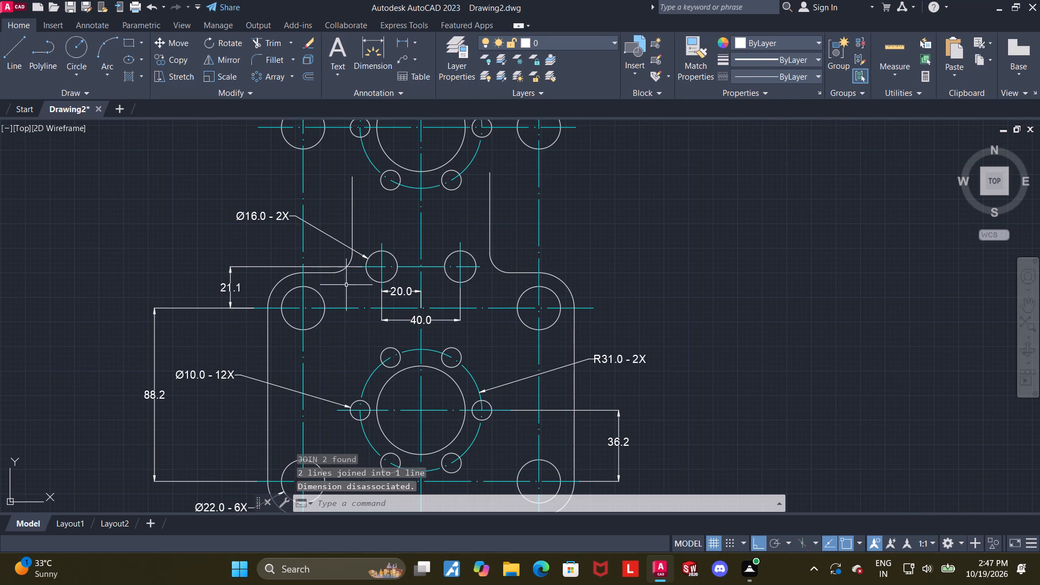
# Join the new left-hand vertical centreline with the plate's left-hand hole centreline below it.
pyautogui.click(305, 186)
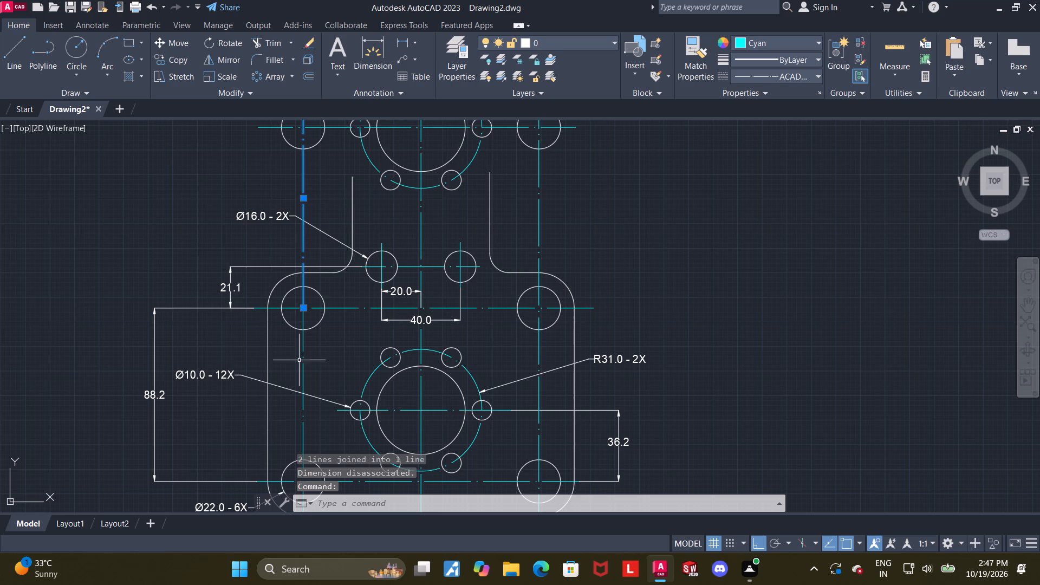
pyautogui.click(302, 363)
pyautogui.press('j')
pyautogui.press('Return')
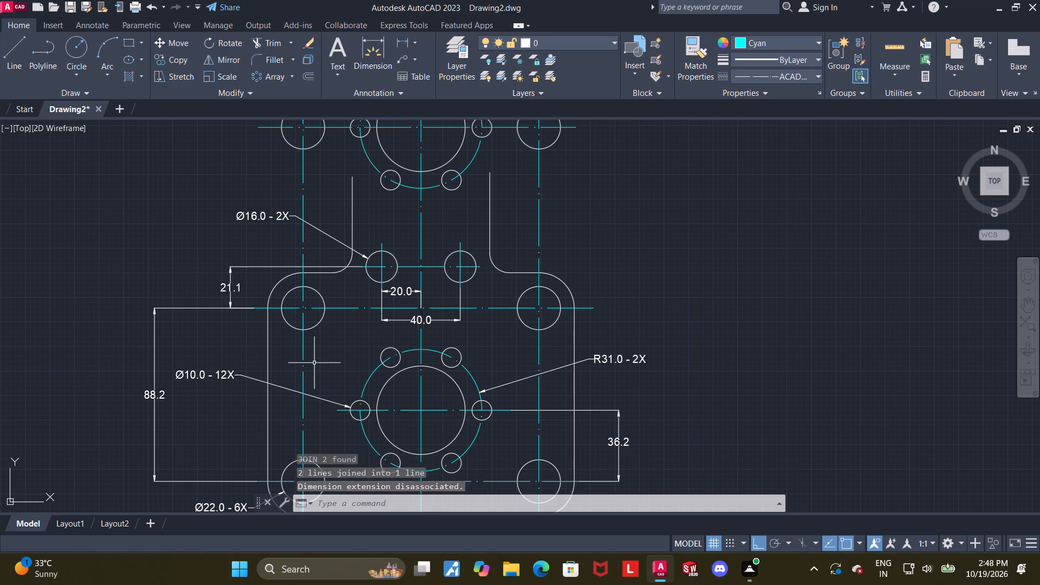
# Draw a circle of radius 18 concentric with the top right 22 diameter circle.
pyautogui.scroll(-1, 414, 367)
pyautogui.moveTo(604, 356); pyautogui.dragTo(617, 342, button='middle')
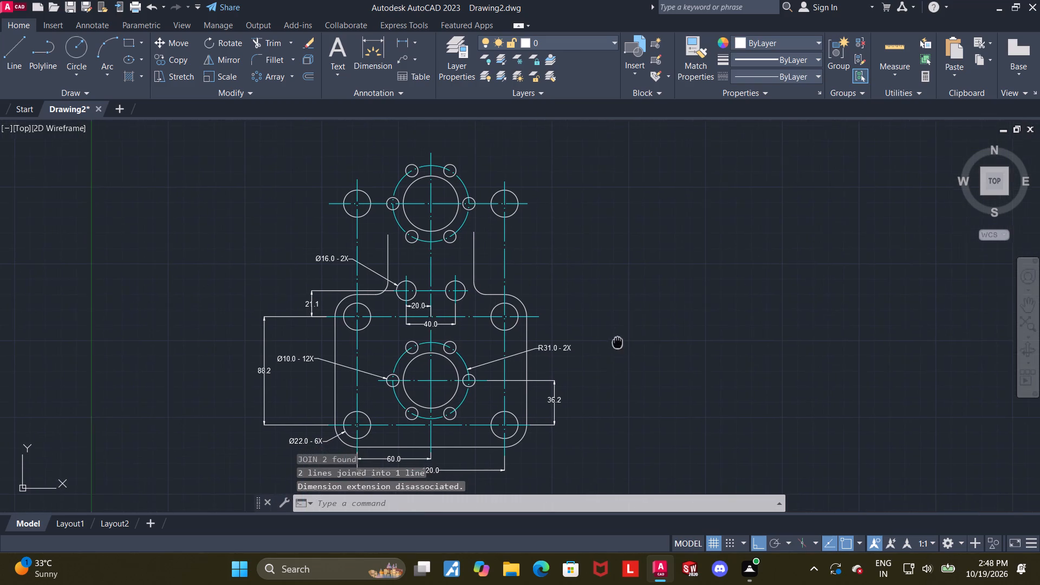
pyautogui.moveTo(617, 342); pyautogui.dragTo(619, 342, button='middle')
pyautogui.moveTo(684, 329); pyautogui.dragTo(699, 330, button='middle')
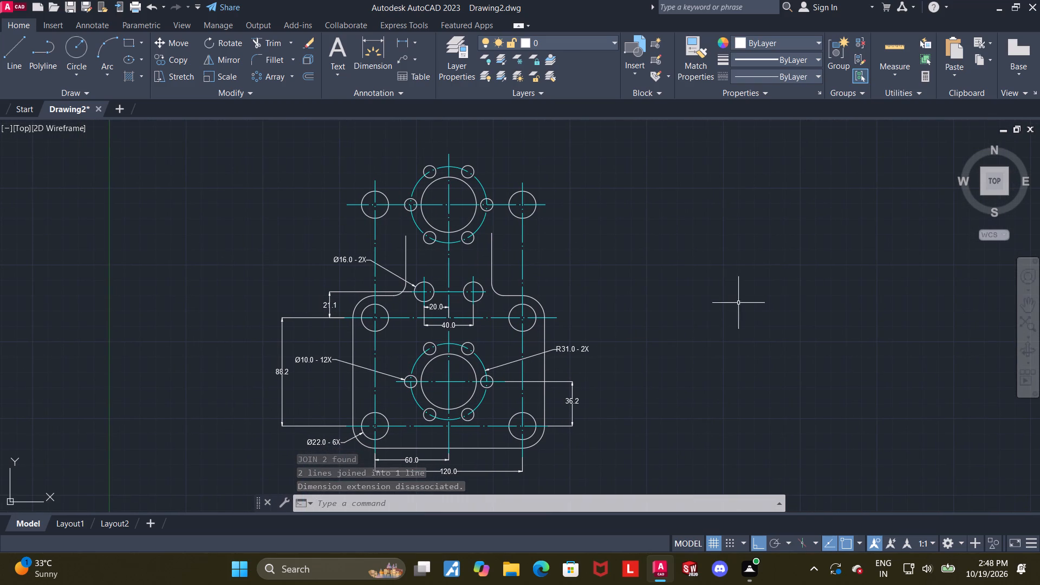
pyautogui.moveTo(597, 238); pyautogui.dragTo(659, 297, button='middle')
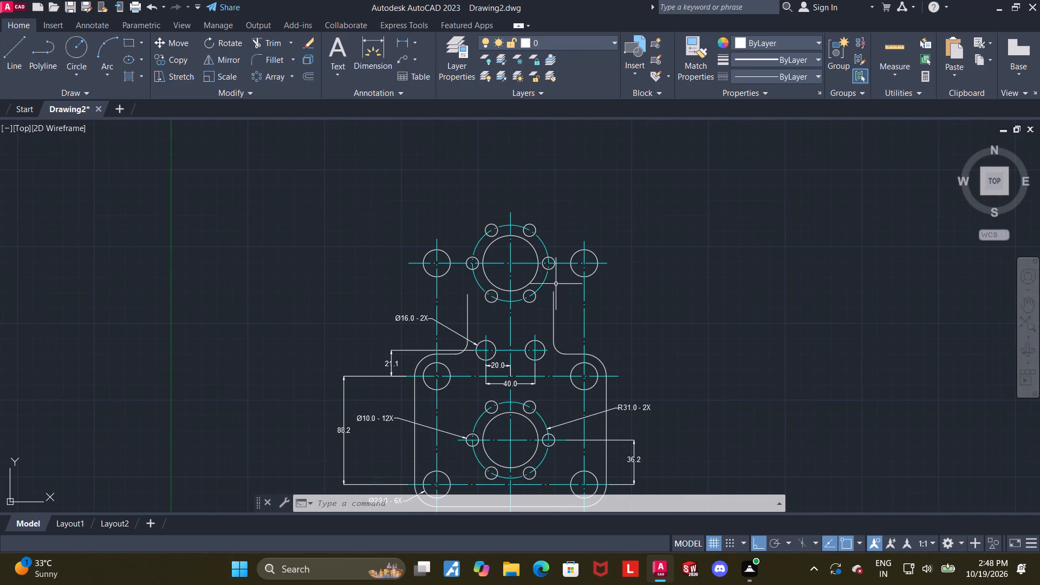
pyautogui.scroll(1, 498, 283)
pyautogui.scroll(2, 655, 268)
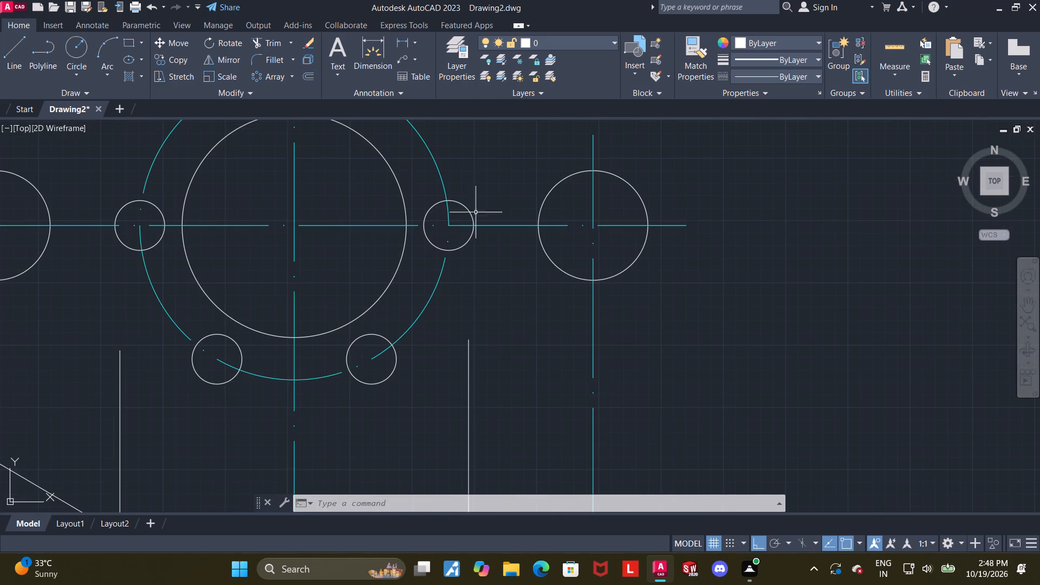
pyautogui.click(71, 45)
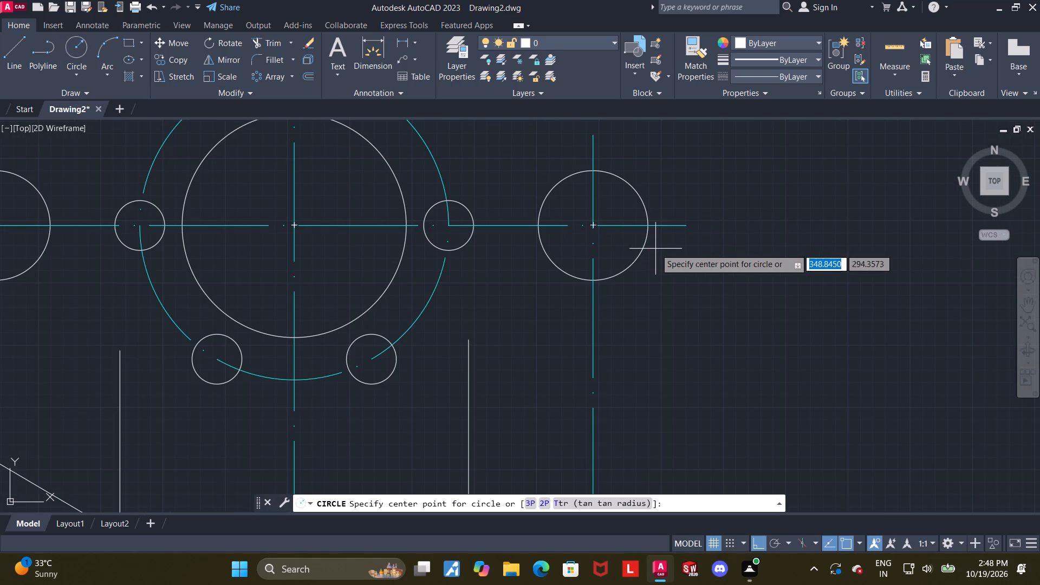
pyautogui.scroll(2, 625, 186)
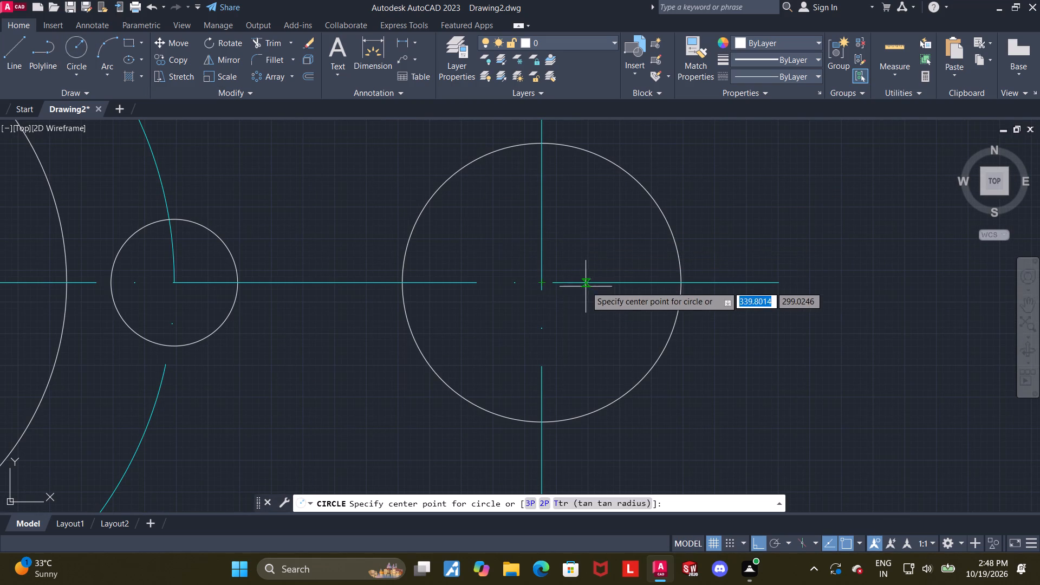
pyautogui.click(541, 283)
pyautogui.scroll(-2, 541, 283)
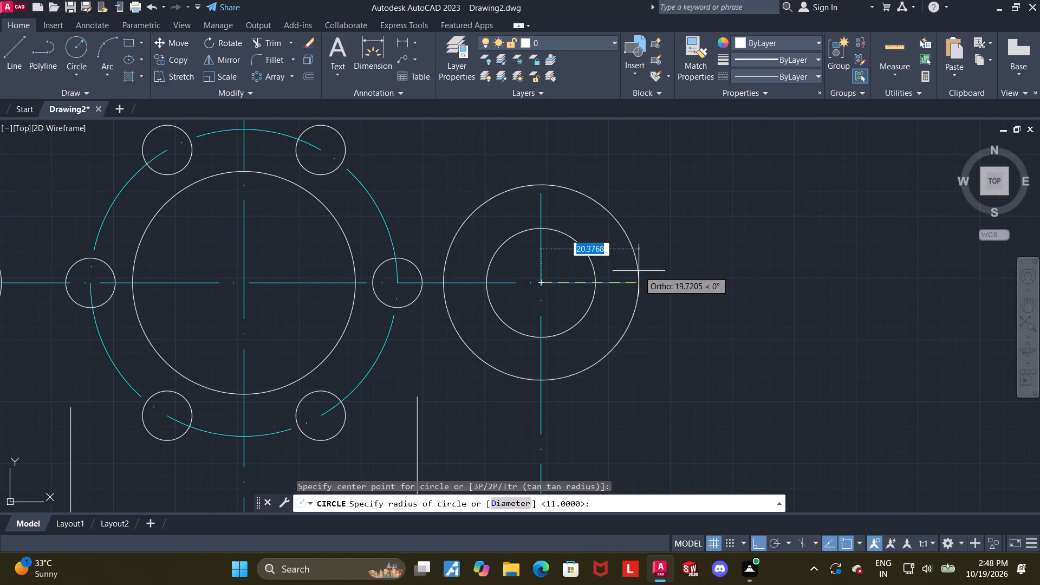
pyautogui.press('1')
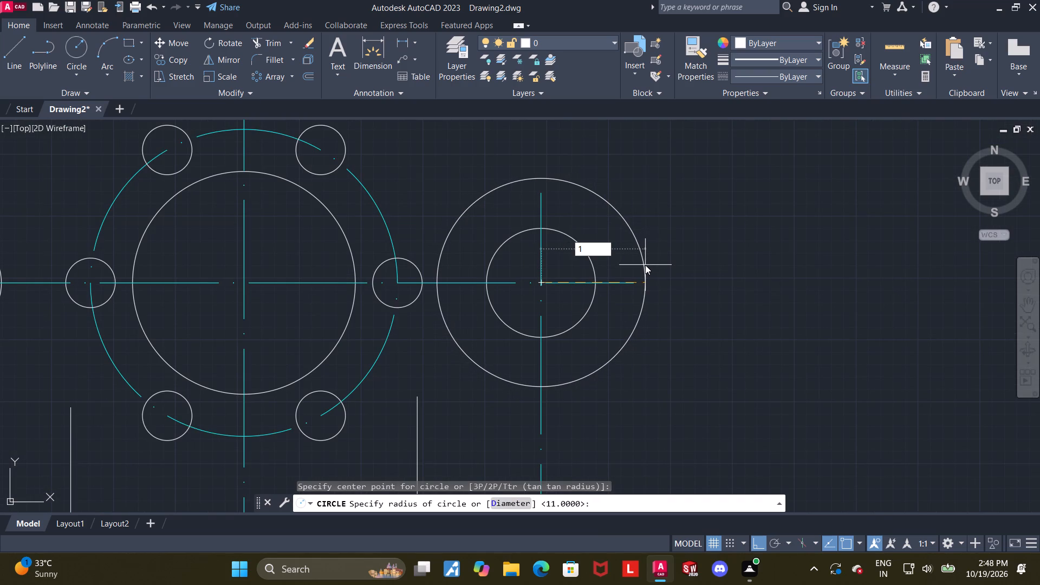
pyautogui.press('8')
pyautogui.press('Return')
pyautogui.press('Escape')
pyautogui.press('Escape')
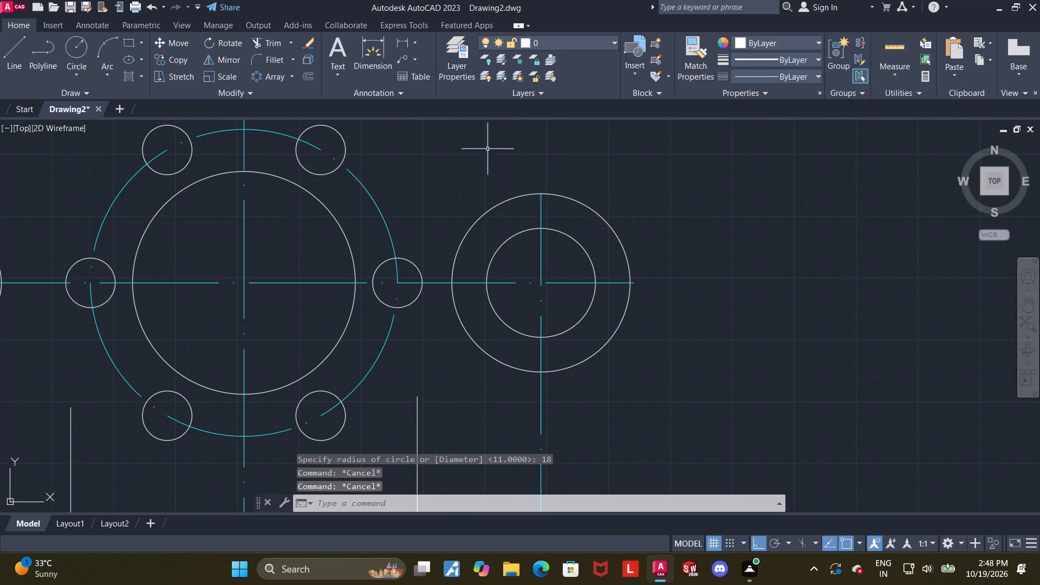
# Trim away the left half of the radius 18 circle, up to the vertical centreline.
pyautogui.click(277, 42)
pyautogui.moveTo(496, 227); pyautogui.dragTo(462, 180)
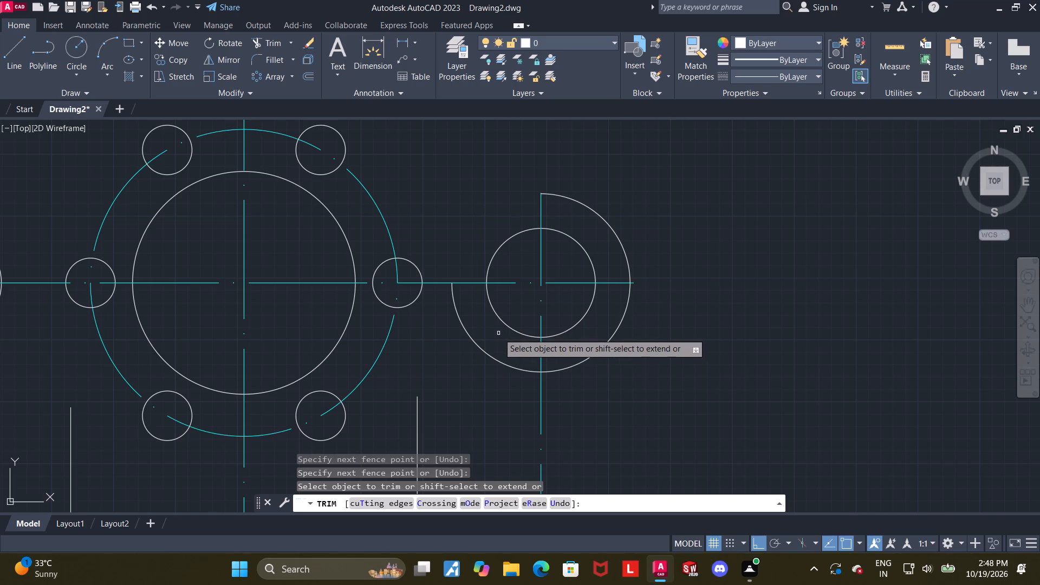
pyautogui.moveTo(497, 334); pyautogui.dragTo(480, 352)
pyautogui.scroll(-2, 491, 357)
pyautogui.moveTo(638, 360); pyautogui.dragTo(803, 321, button='middle')
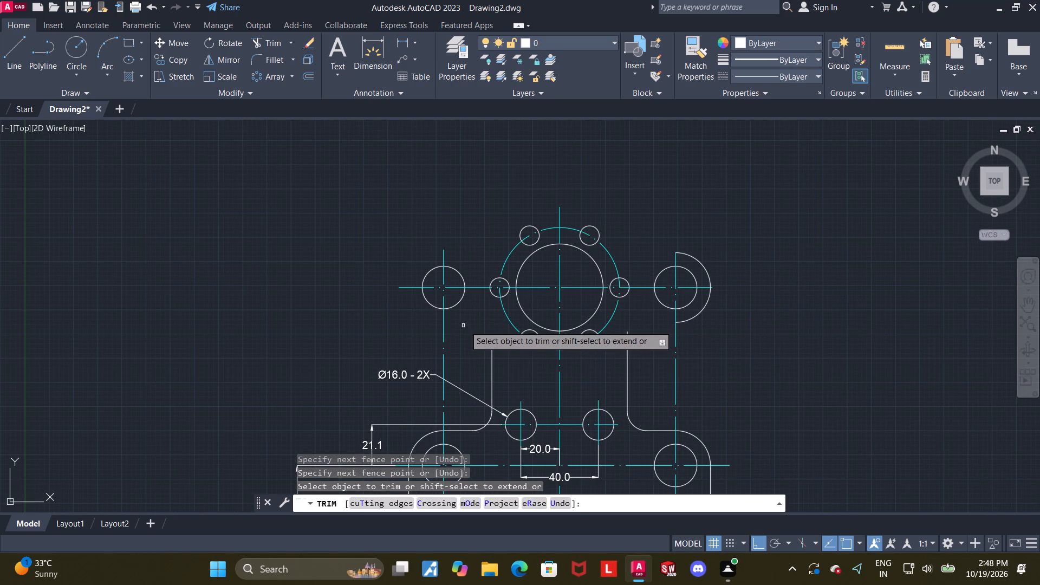
pyautogui.press('Escape')
pyautogui.press('Escape')
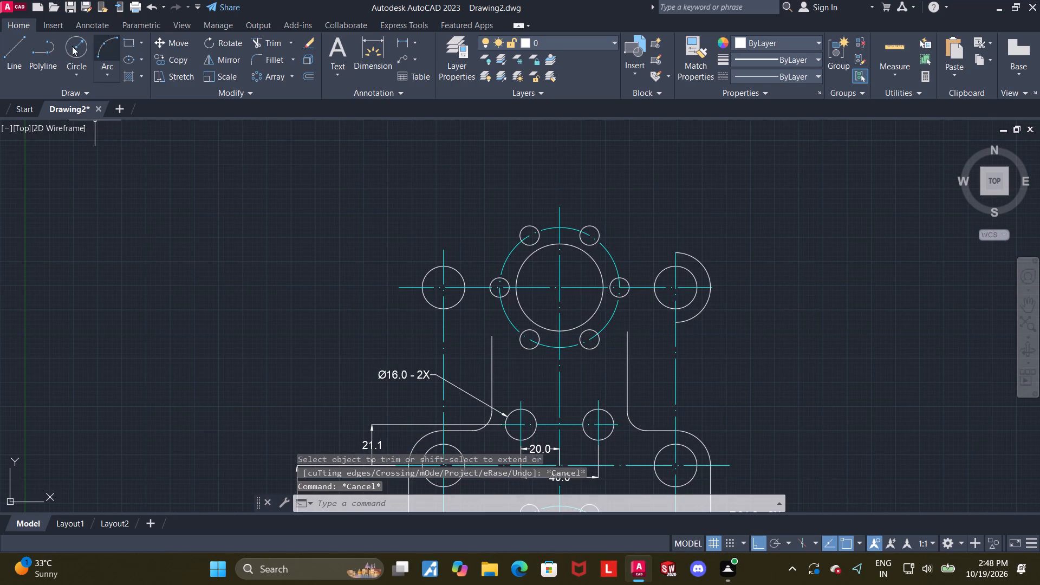
# Draw a circle of radius 18 concentric with the top left 22 diameter circle.
pyautogui.click(71, 45)
pyautogui.scroll(3, 446, 285)
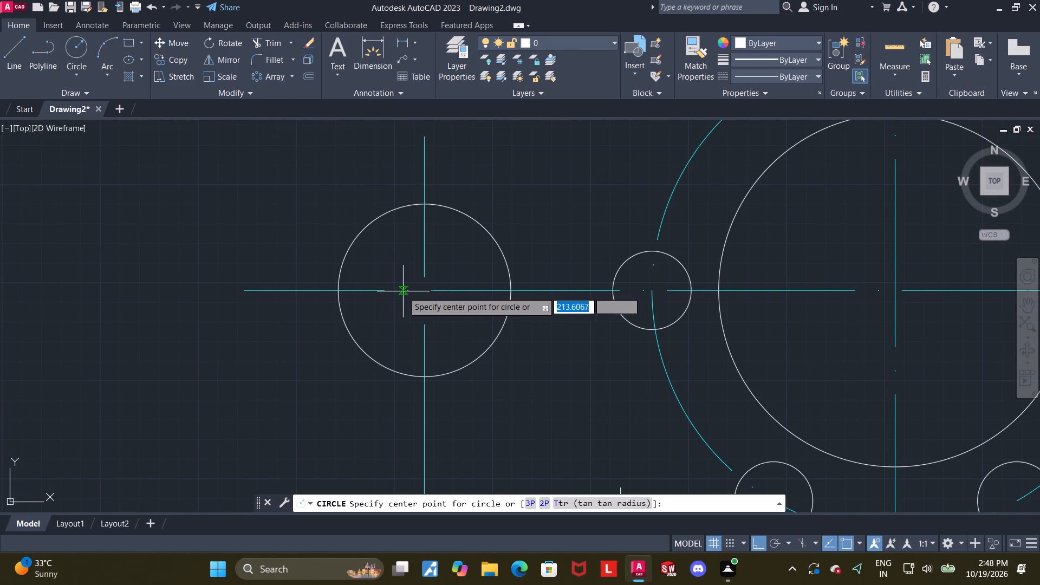
pyautogui.click(424, 289)
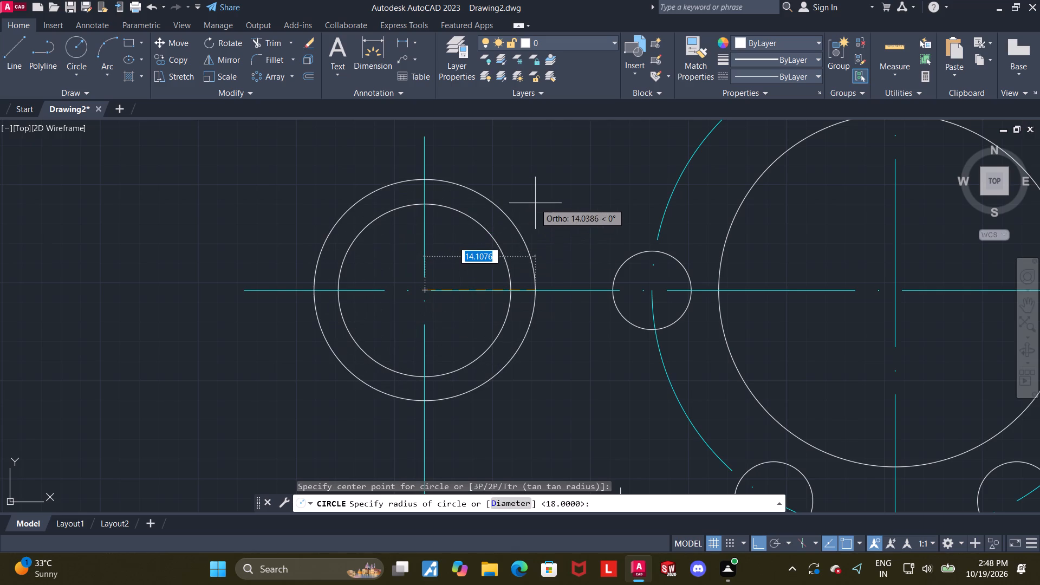
pyautogui.press('1')
pyautogui.press('8')
pyautogui.press('Return')
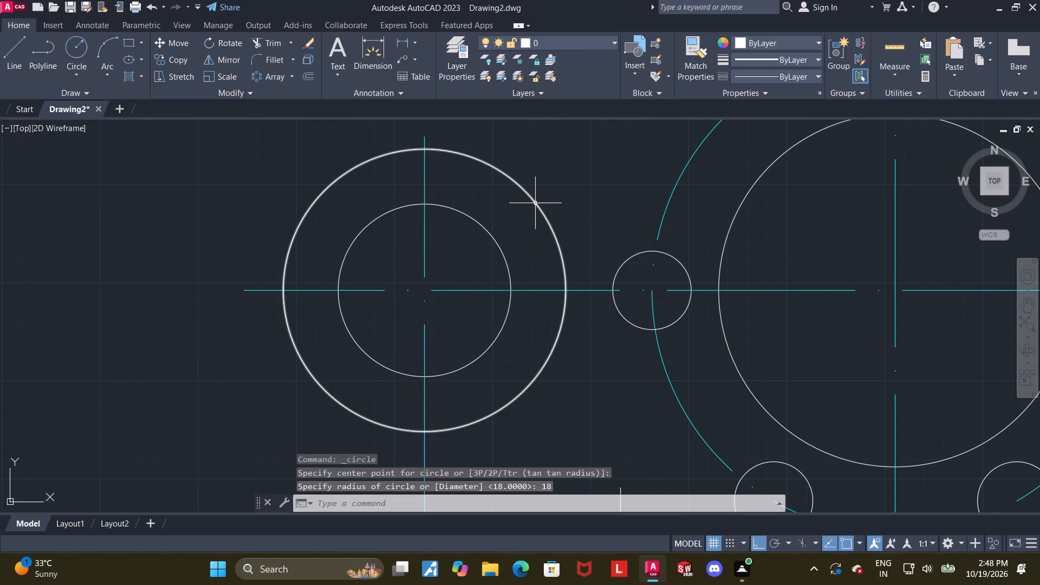
pyautogui.press('Escape')
# Trim away the right half of the left radius 18 circle, up to the vertical centreline.
pyautogui.click(256, 44)
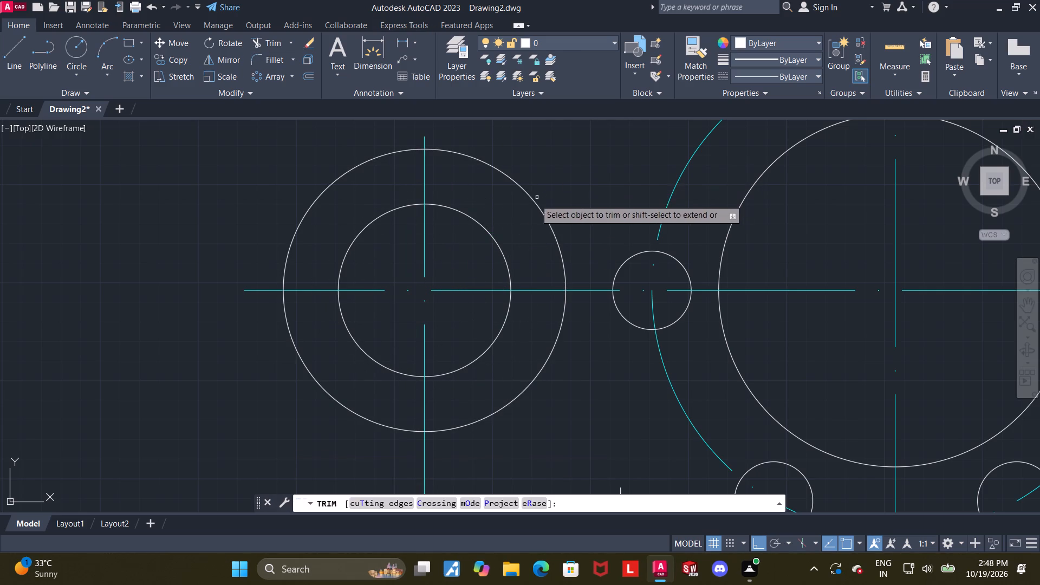
pyautogui.moveTo(532, 201); pyautogui.dragTo(537, 190)
pyautogui.click(552, 347)
pyautogui.scroll(-3, 553, 345)
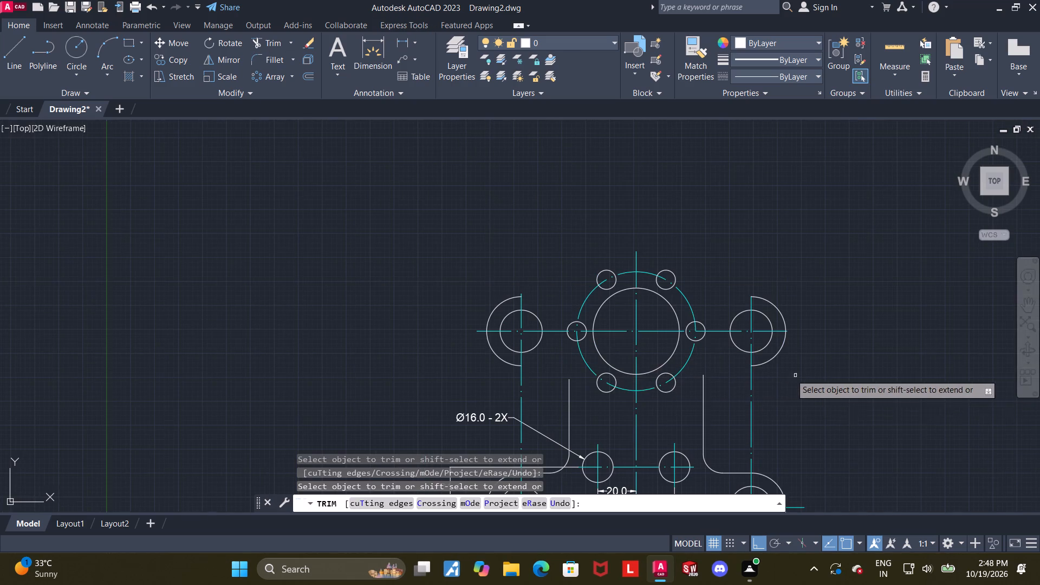
pyautogui.moveTo(787, 372); pyautogui.dragTo(752, 252, button='middle')
pyautogui.press('Escape')
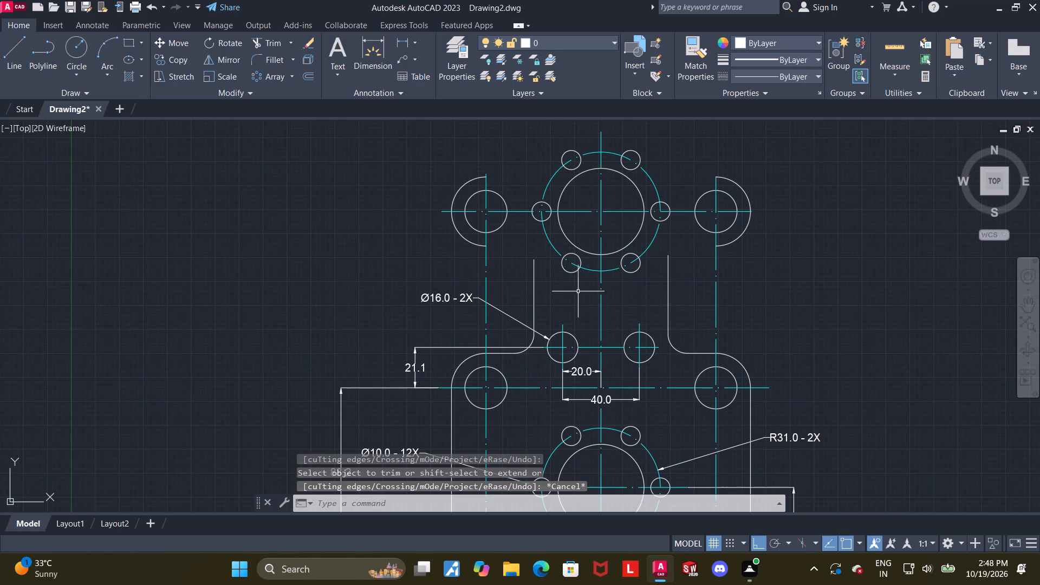
# Draw a radius 40 circle tangent to the left radius 18 arc and the upper extension's left vertical line.
pyautogui.scroll(1, 572, 293)
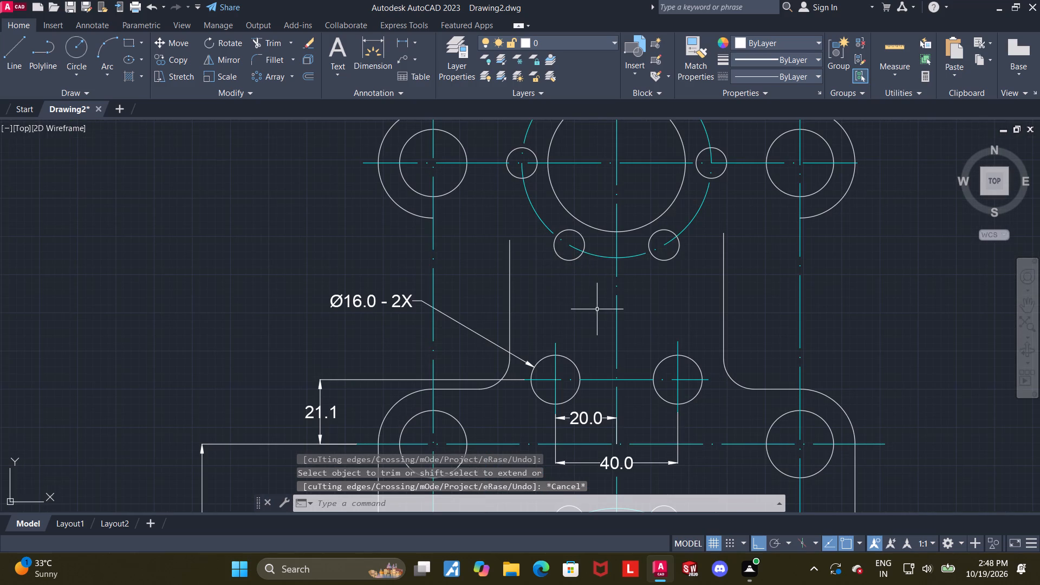
pyautogui.scroll(1, 597, 309)
pyautogui.moveTo(381, 225); pyautogui.dragTo(382, 270, button='middle')
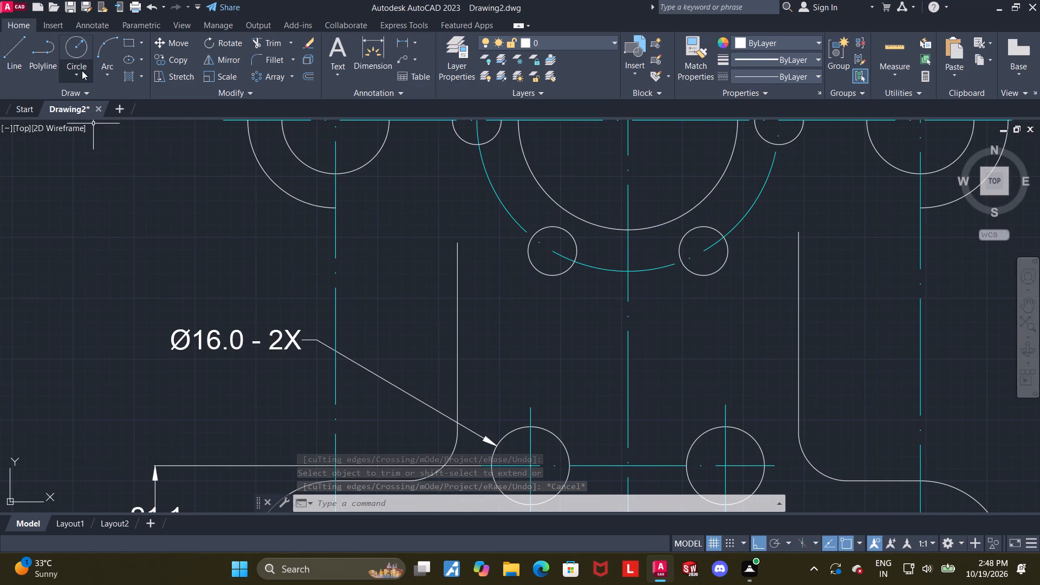
pyautogui.click(82, 70)
pyautogui.click(96, 213)
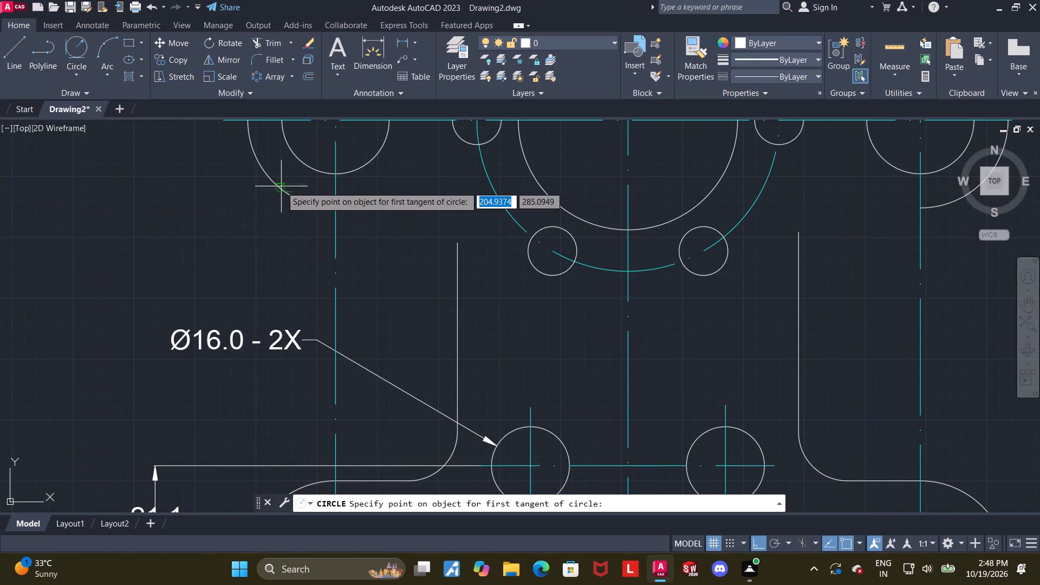
pyautogui.click(289, 198)
pyautogui.click(460, 308)
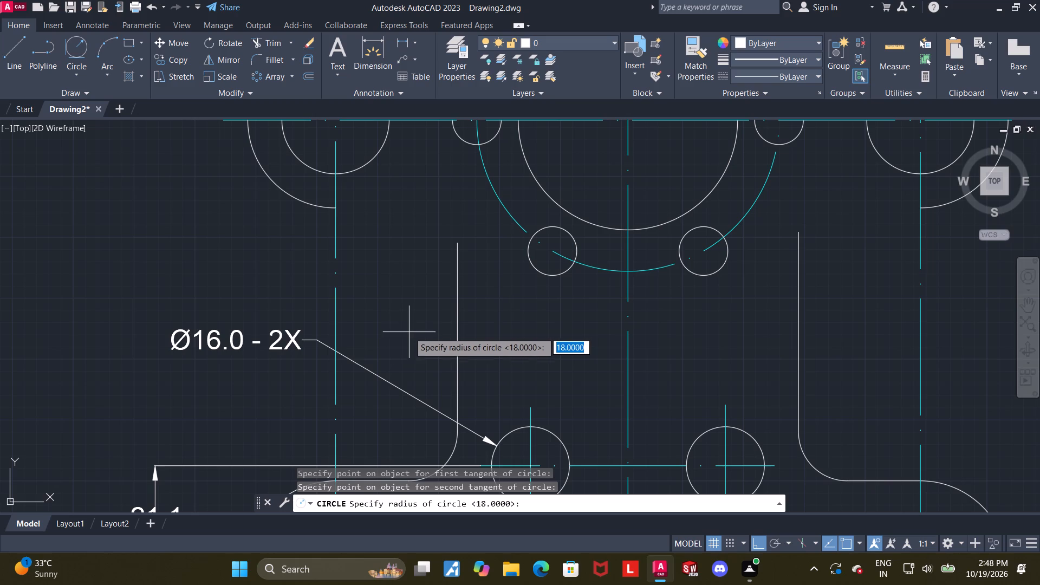
pyautogui.write('40')
pyautogui.press('Return')
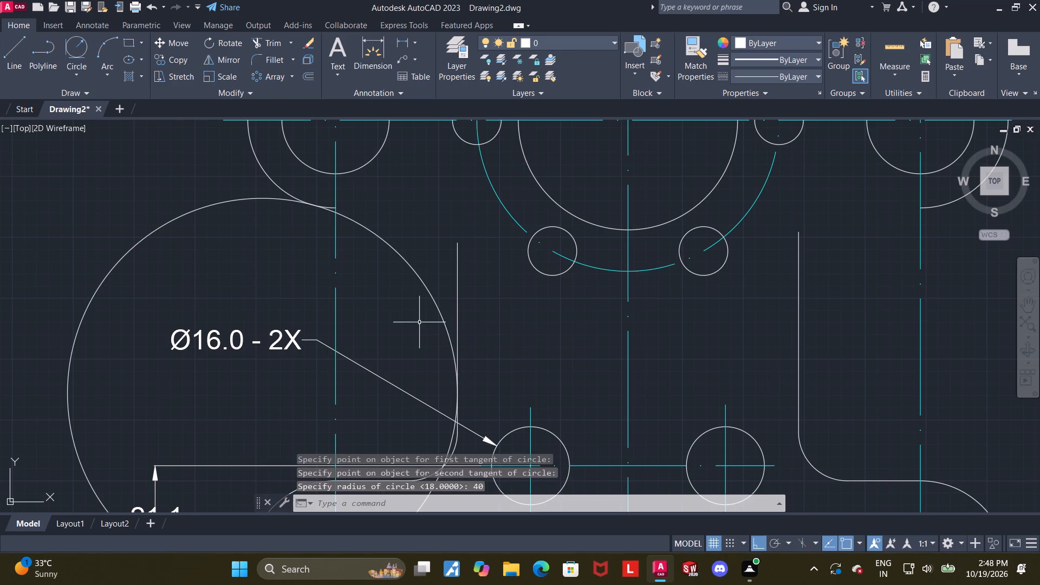
pyautogui.press('Escape')
# Trim and erase the left radius 40 circle's excess, keeping only the arc between its two tangent points.
pyautogui.click(276, 39)
pyautogui.scroll(-2, 231, 211)
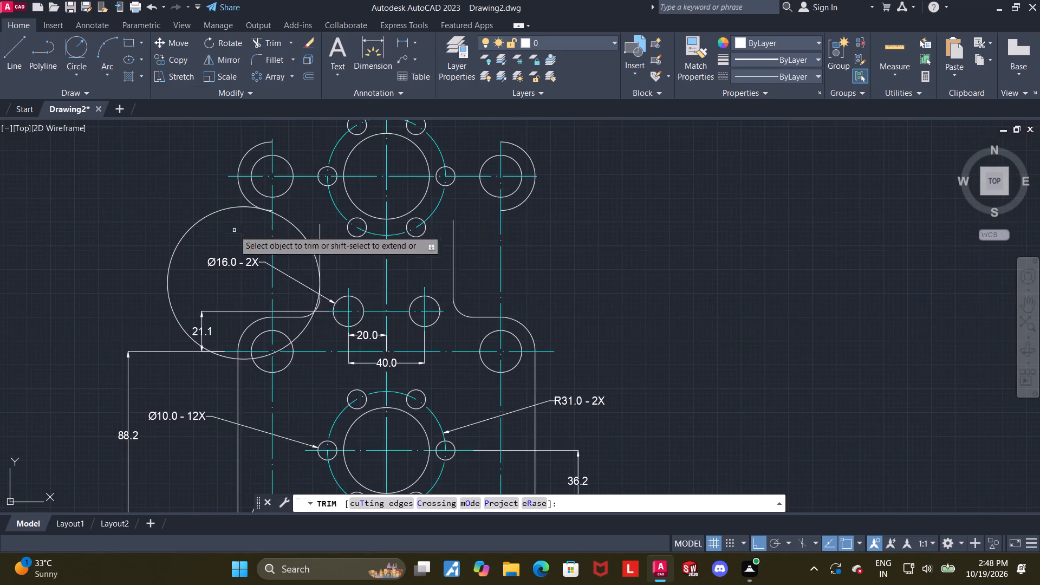
pyautogui.scroll(1, 200, 268)
pyautogui.moveTo(167, 271); pyautogui.dragTo(109, 269)
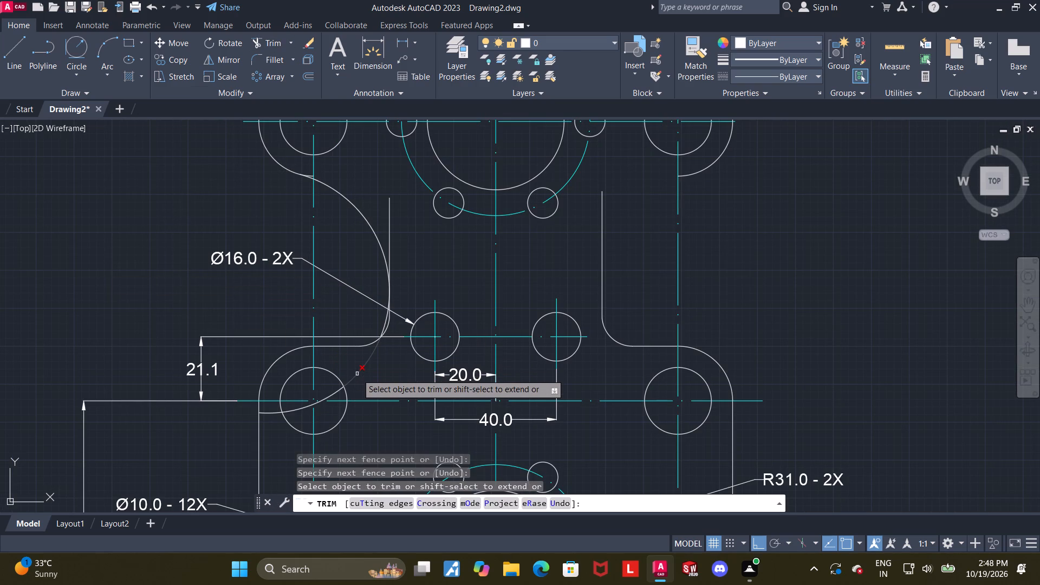
pyautogui.scroll(1, 377, 333)
pyautogui.click(388, 320)
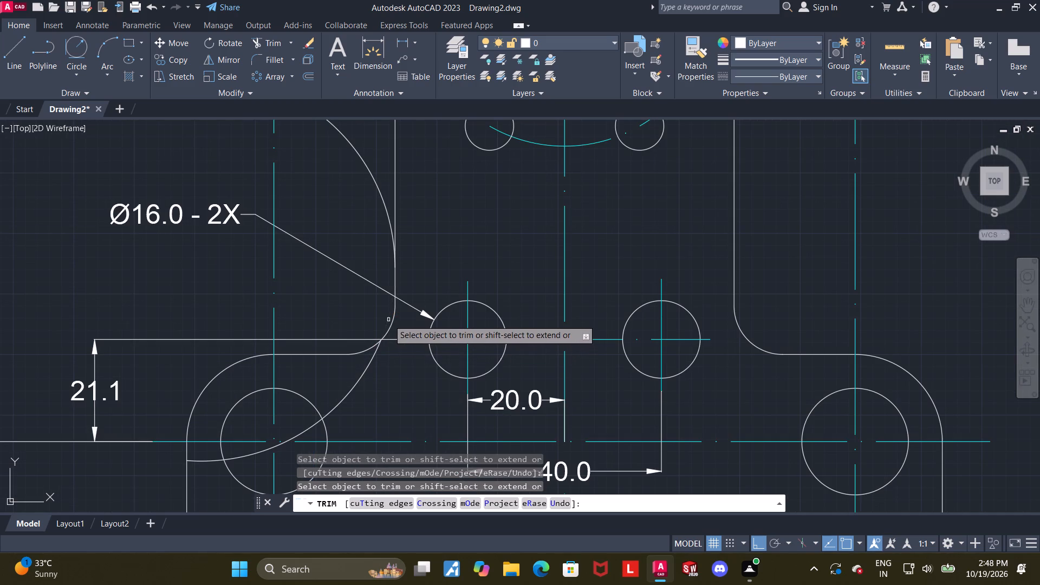
pyautogui.press('Escape')
pyautogui.click(354, 389)
pyautogui.press('Delete')
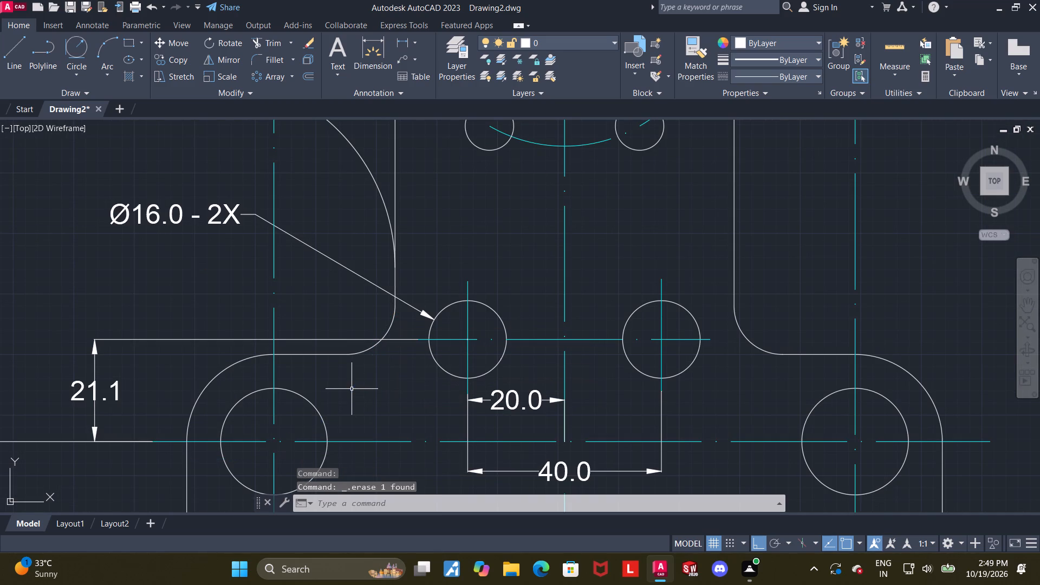
# Trim the left vertical line above the radius 40 arc and the radius 18 arc's overhang beyond the tangent point.
pyautogui.scroll(-1, 352, 389)
pyautogui.moveTo(376, 358); pyautogui.dragTo(376, 375, button='middle')
pyautogui.scroll(2, 368, 269)
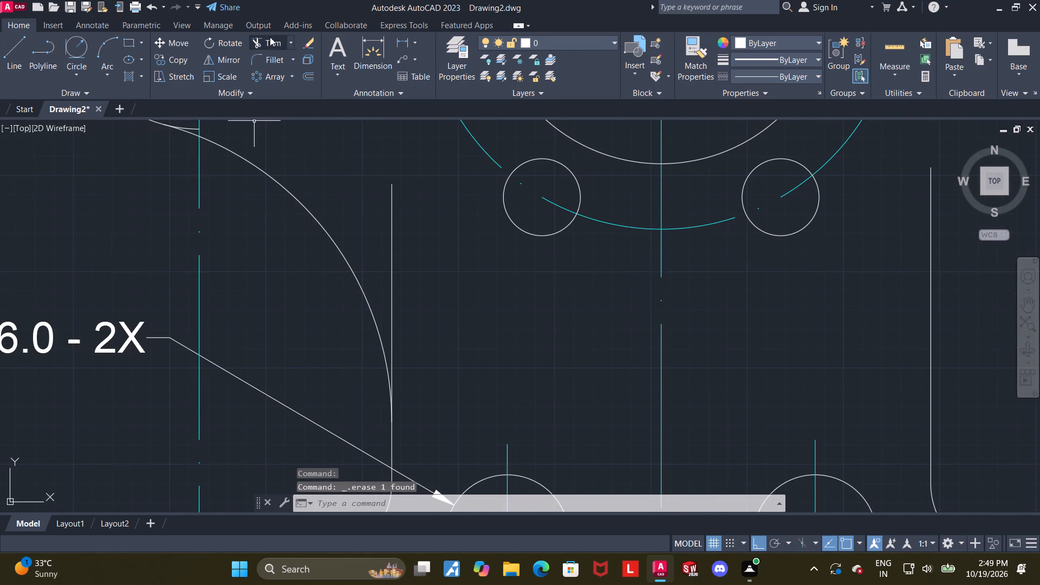
pyautogui.click(270, 37)
pyautogui.click(392, 264)
pyautogui.scroll(-2, 392, 269)
pyautogui.scroll(2, 327, 187)
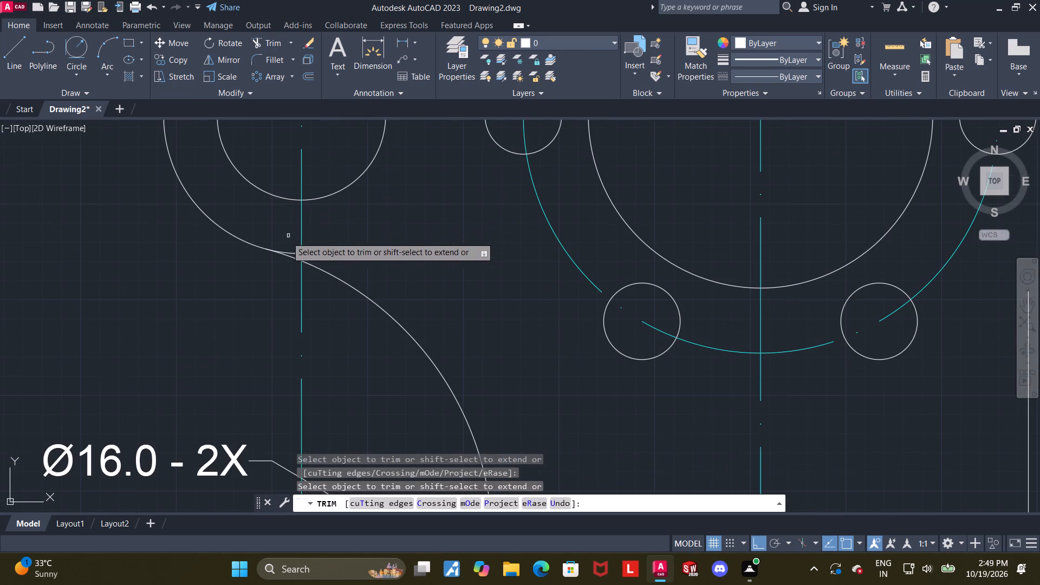
pyautogui.click(295, 251)
pyautogui.scroll(-2, 292, 251)
pyautogui.moveTo(710, 335); pyautogui.dragTo(680, 317, button='middle')
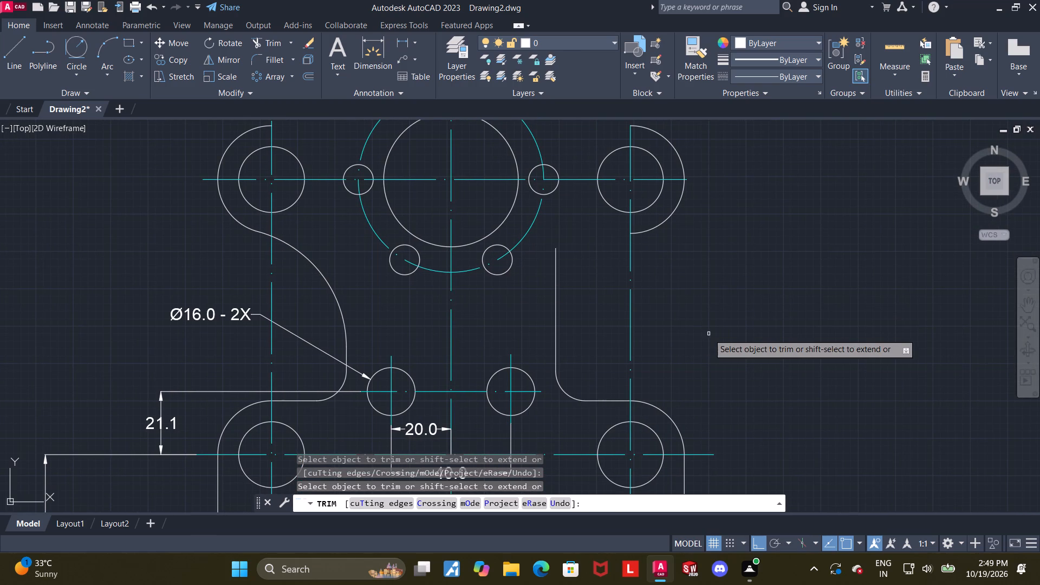
pyautogui.press('Escape')
# Draw a radius 40 circle tangent to the upper extension's right vertical line and the right radius 18 arc.
pyautogui.moveTo(707, 325); pyautogui.dragTo(701, 297, button='middle')
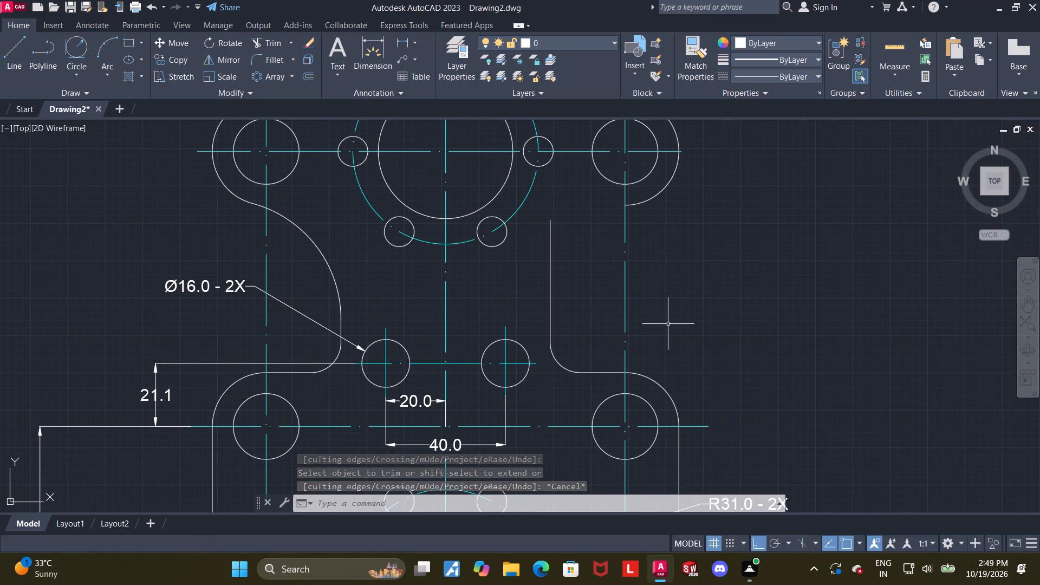
pyautogui.moveTo(697, 333); pyautogui.dragTo(726, 317, button='middle')
pyautogui.moveTo(405, 221); pyautogui.dragTo(398, 246, button='middle')
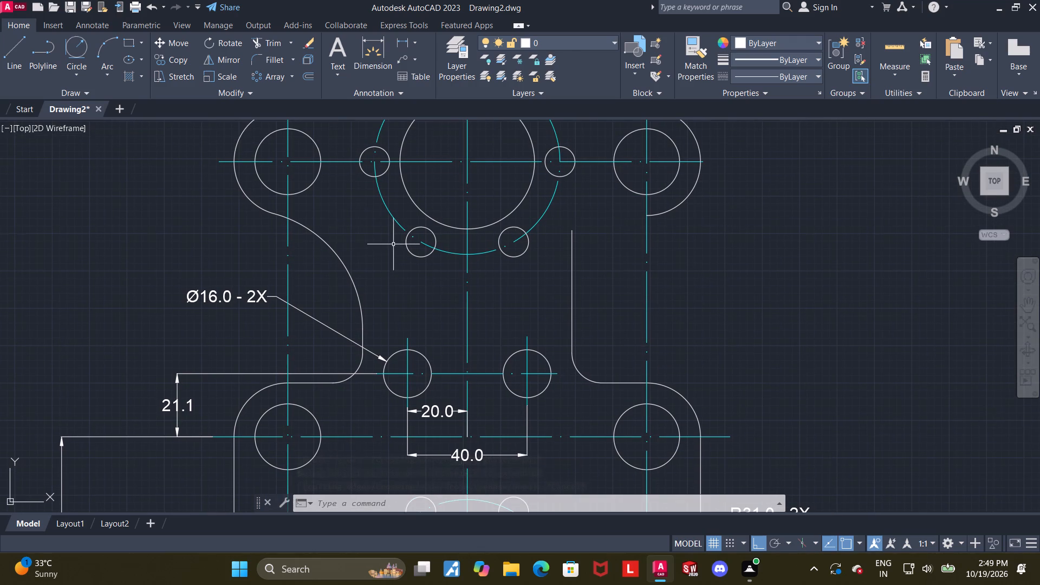
pyautogui.press('Escape')
pyautogui.click(77, 47)
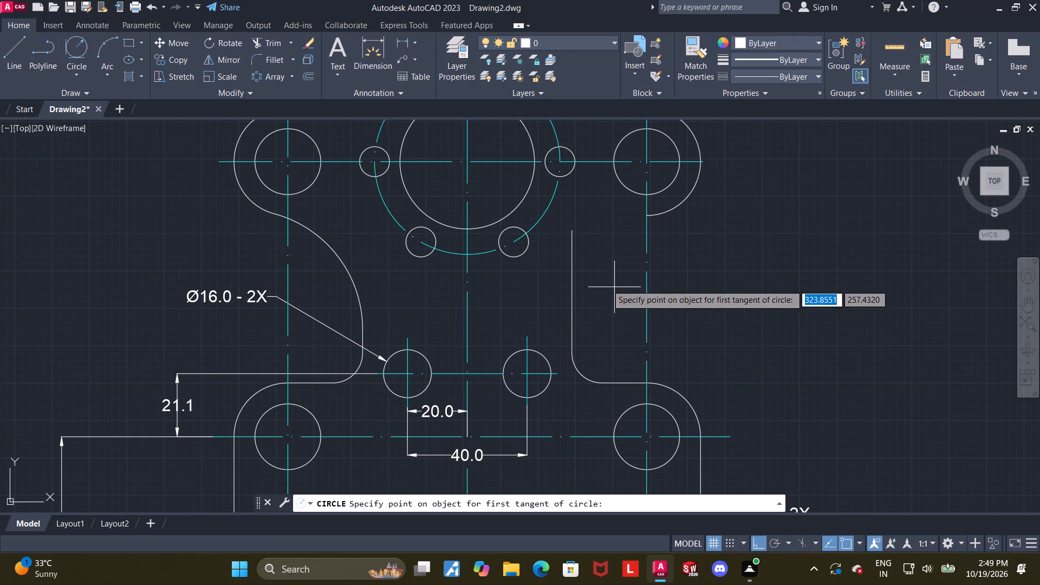
pyautogui.click(574, 313)
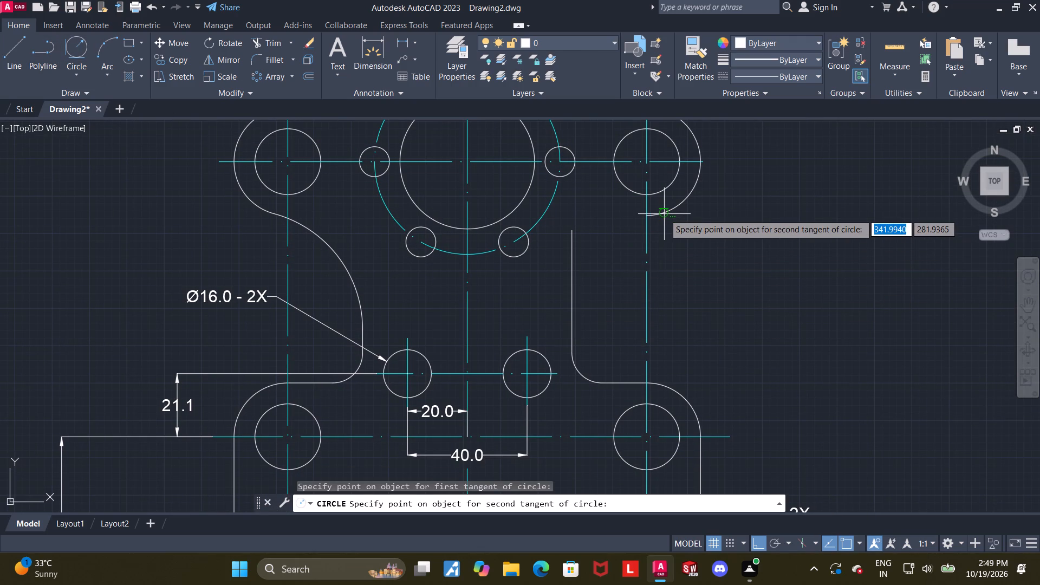
pyautogui.click(664, 214)
pyautogui.write('40')
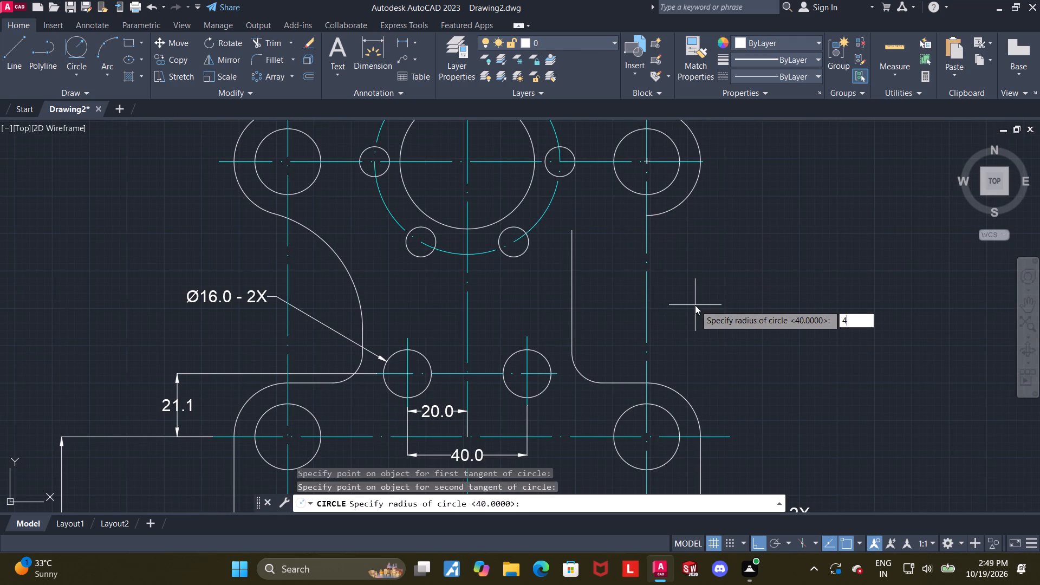
pyautogui.press('Return')
pyautogui.press('Escape')
# Trim and erase the right radius 40 circle's excess, keeping only the arc between its two tangent points.
pyautogui.click(258, 47)
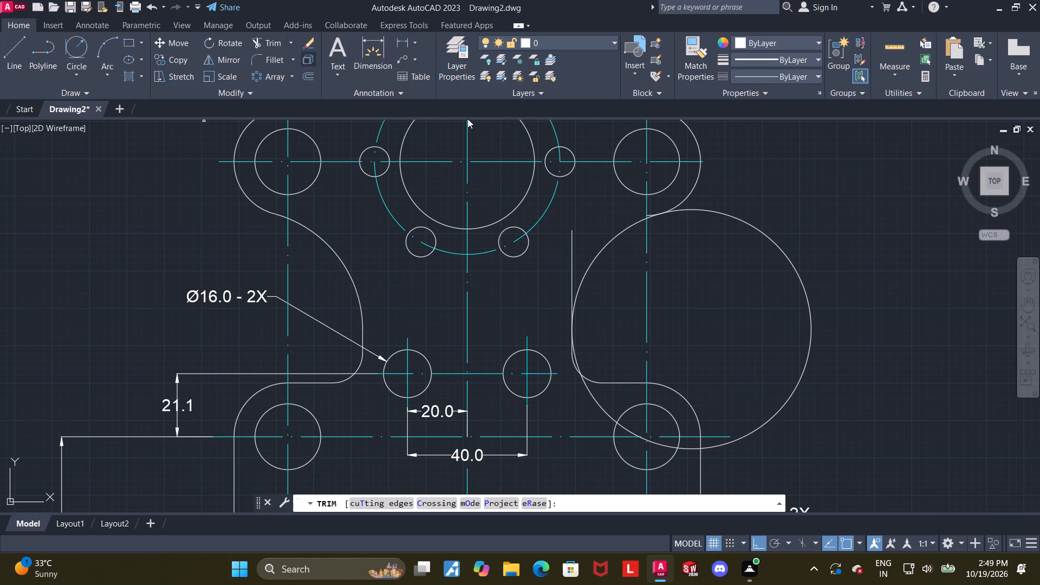
pyautogui.moveTo(743, 238); pyautogui.dragTo(789, 216)
pyautogui.press('Escape')
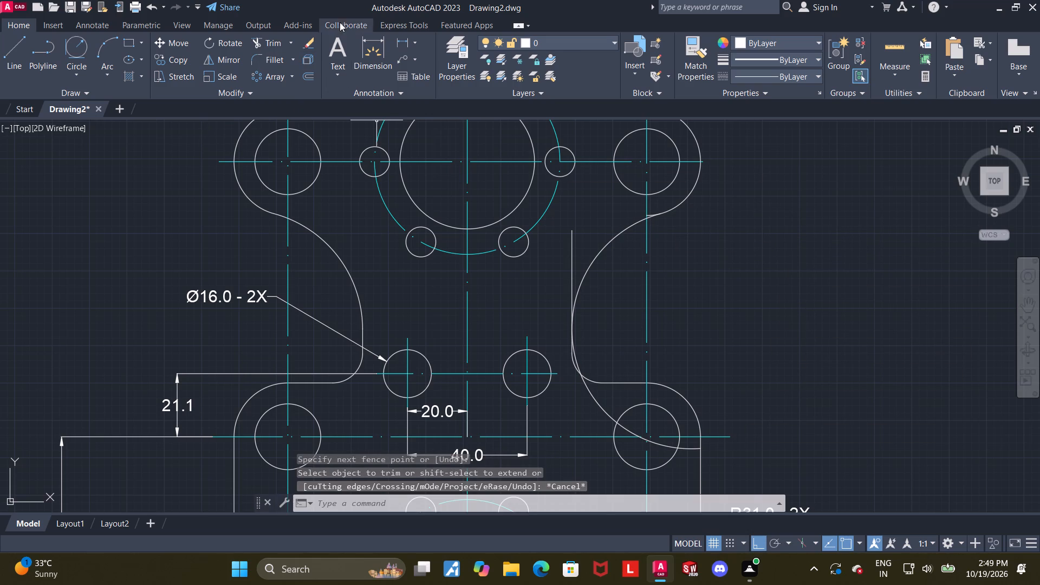
pyautogui.click(277, 42)
pyautogui.moveTo(600, 407); pyautogui.dragTo(593, 407)
pyautogui.press('Escape')
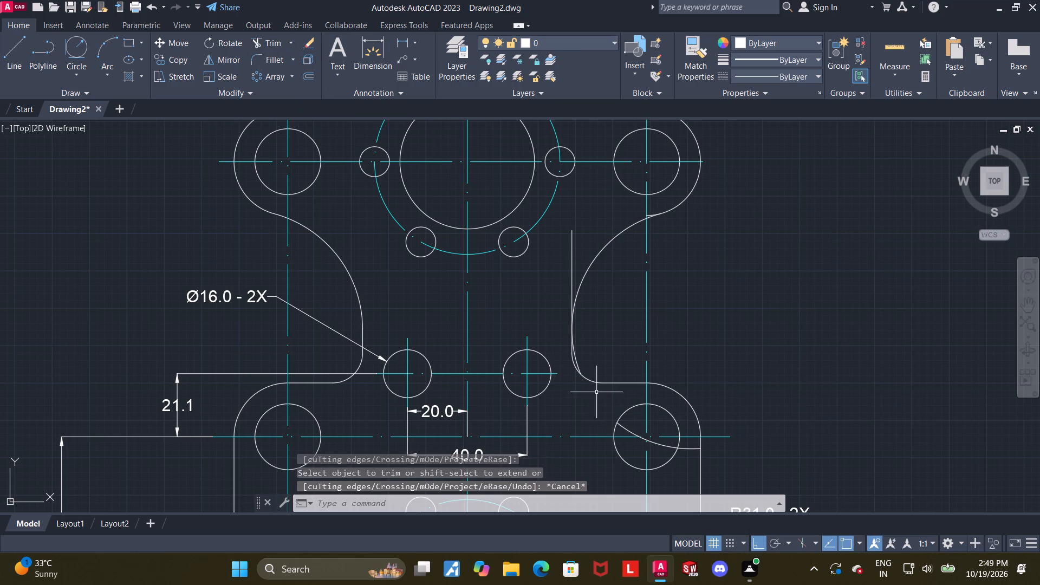
pyautogui.click(632, 431)
pyautogui.press('Delete')
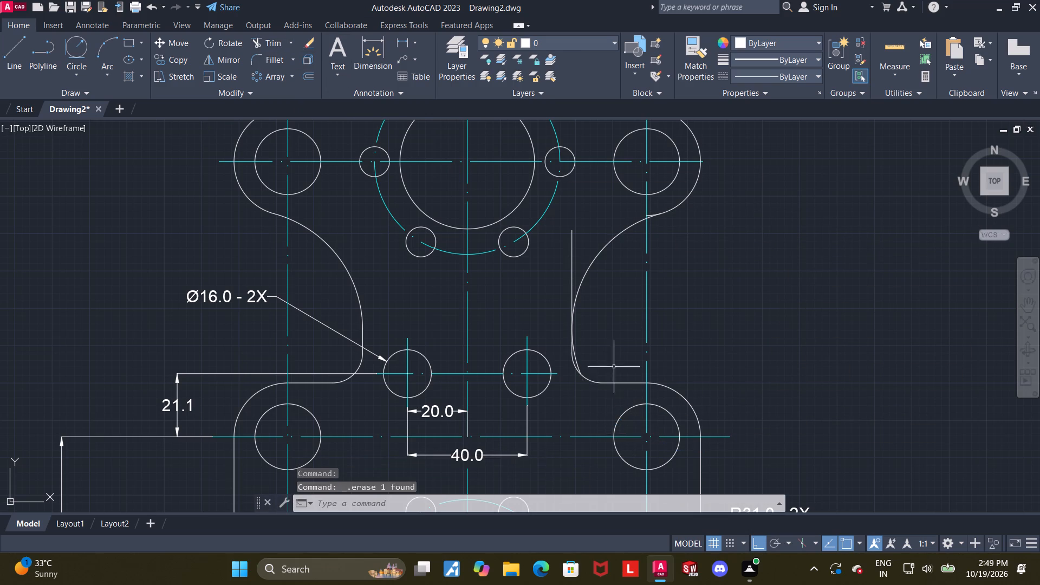
pyautogui.scroll(2, 591, 342)
pyautogui.press('Escape')
pyautogui.click(257, 41)
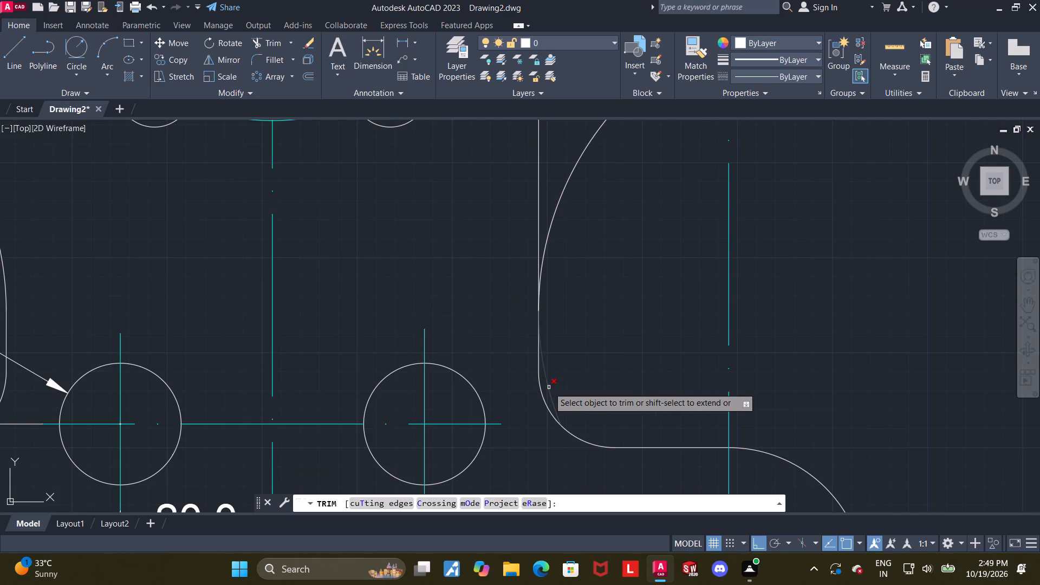
pyautogui.click(549, 387)
# Trim the right vertical line above the radius 40 arc and the radius 18 arc's overhang beyond the tangent point.
pyautogui.scroll(-3, 549, 387)
pyautogui.scroll(1, 565, 314)
pyautogui.click(534, 326)
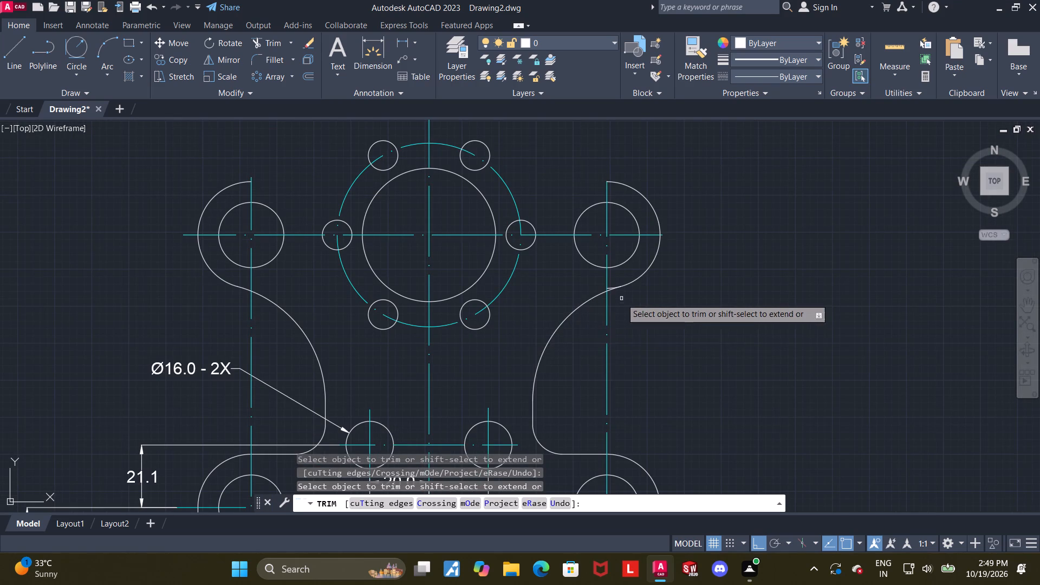
pyautogui.scroll(-5, 613, 291)
pyautogui.scroll(5, 621, 287)
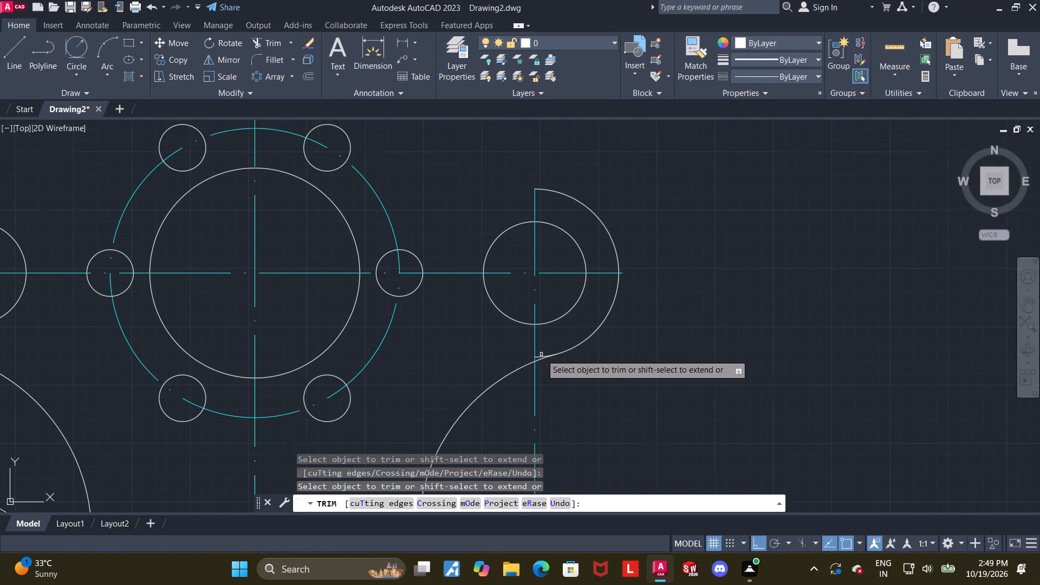
pyautogui.scroll(3, 541, 354)
pyautogui.click(529, 365)
pyautogui.scroll(-3, 534, 359)
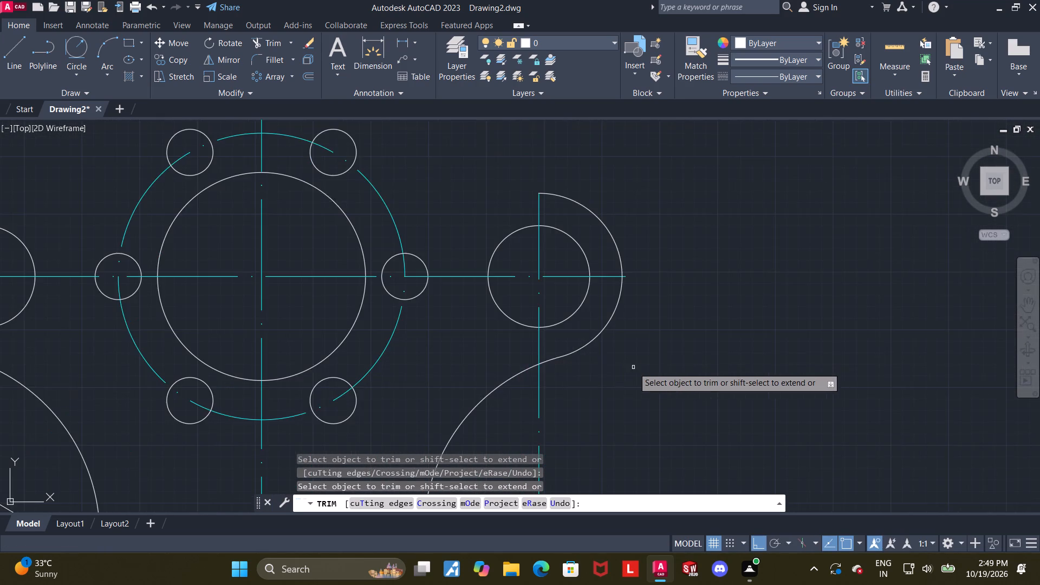
pyautogui.scroll(-2, 632, 368)
pyautogui.moveTo(636, 370); pyautogui.dragTo(649, 333, button='middle')
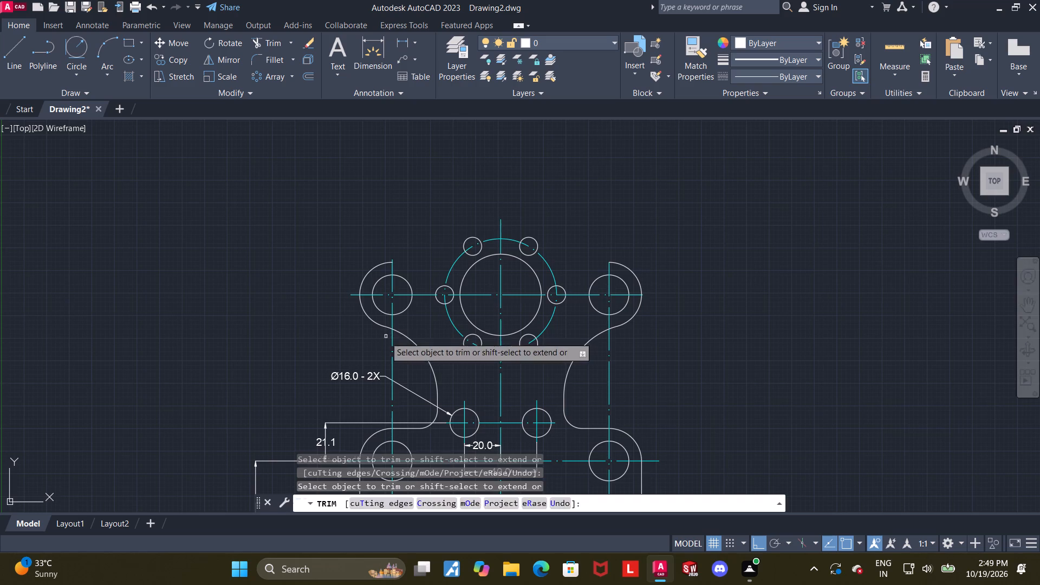
pyautogui.press('Escape')
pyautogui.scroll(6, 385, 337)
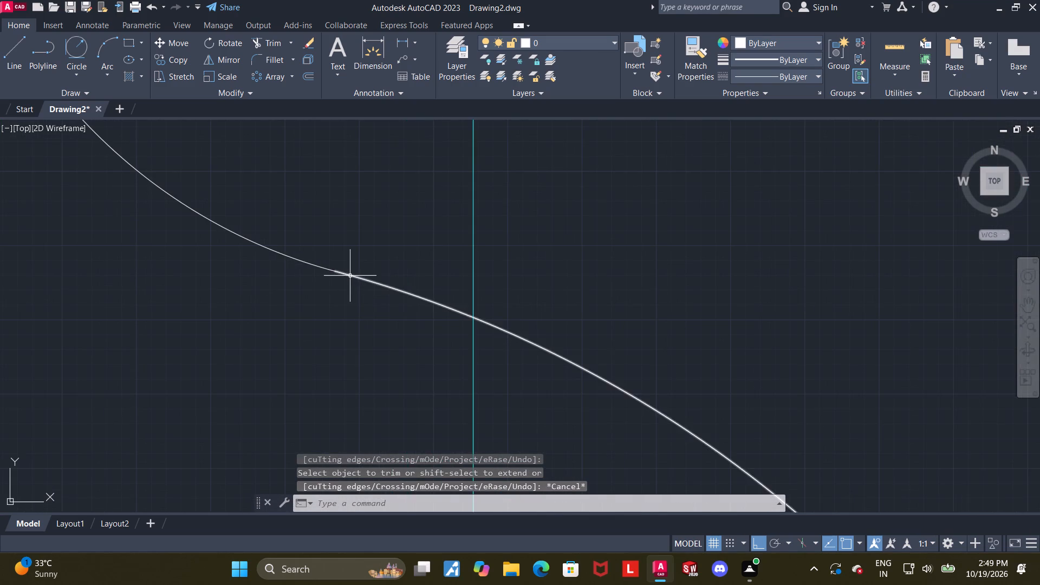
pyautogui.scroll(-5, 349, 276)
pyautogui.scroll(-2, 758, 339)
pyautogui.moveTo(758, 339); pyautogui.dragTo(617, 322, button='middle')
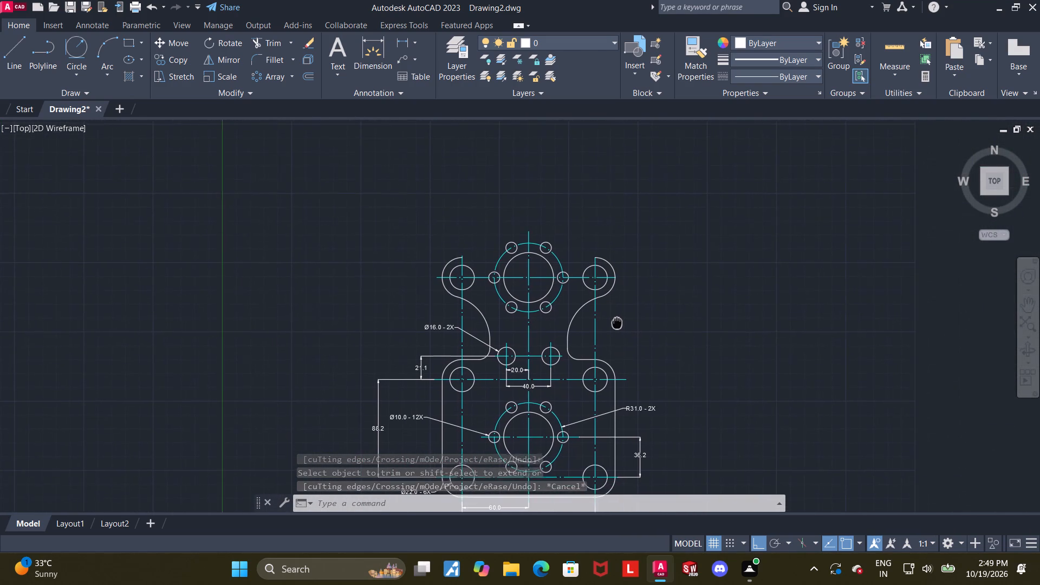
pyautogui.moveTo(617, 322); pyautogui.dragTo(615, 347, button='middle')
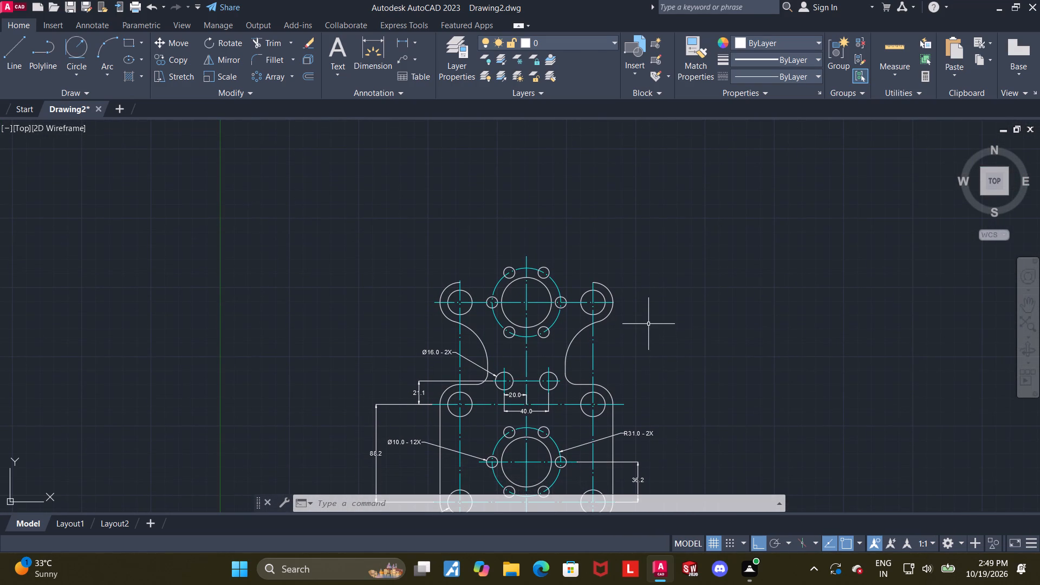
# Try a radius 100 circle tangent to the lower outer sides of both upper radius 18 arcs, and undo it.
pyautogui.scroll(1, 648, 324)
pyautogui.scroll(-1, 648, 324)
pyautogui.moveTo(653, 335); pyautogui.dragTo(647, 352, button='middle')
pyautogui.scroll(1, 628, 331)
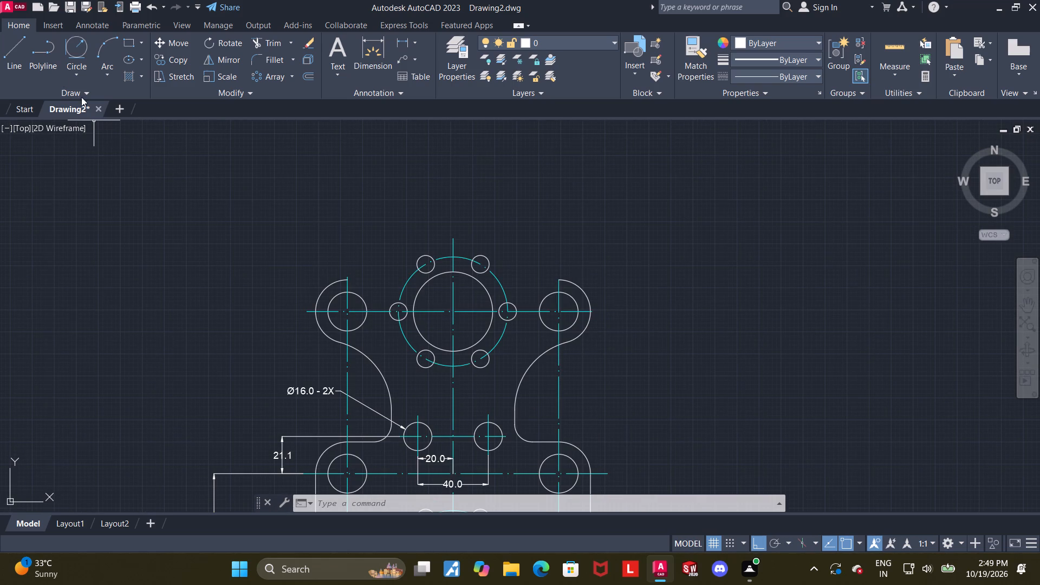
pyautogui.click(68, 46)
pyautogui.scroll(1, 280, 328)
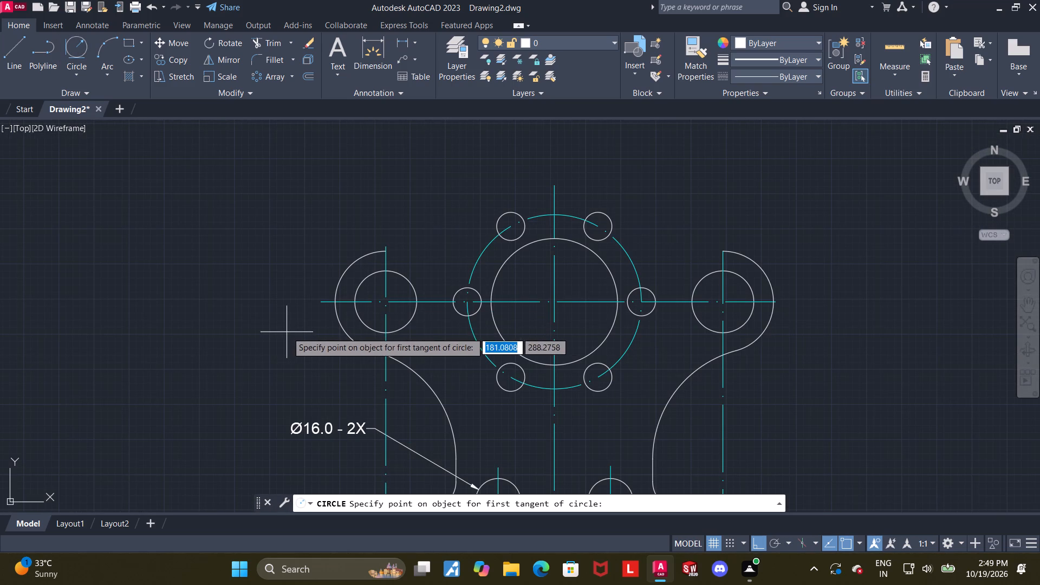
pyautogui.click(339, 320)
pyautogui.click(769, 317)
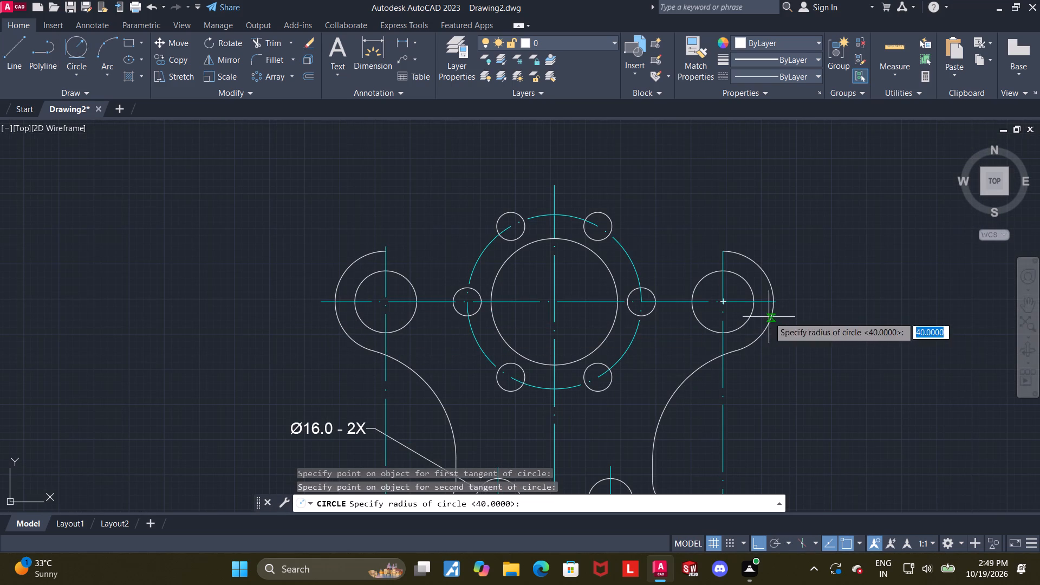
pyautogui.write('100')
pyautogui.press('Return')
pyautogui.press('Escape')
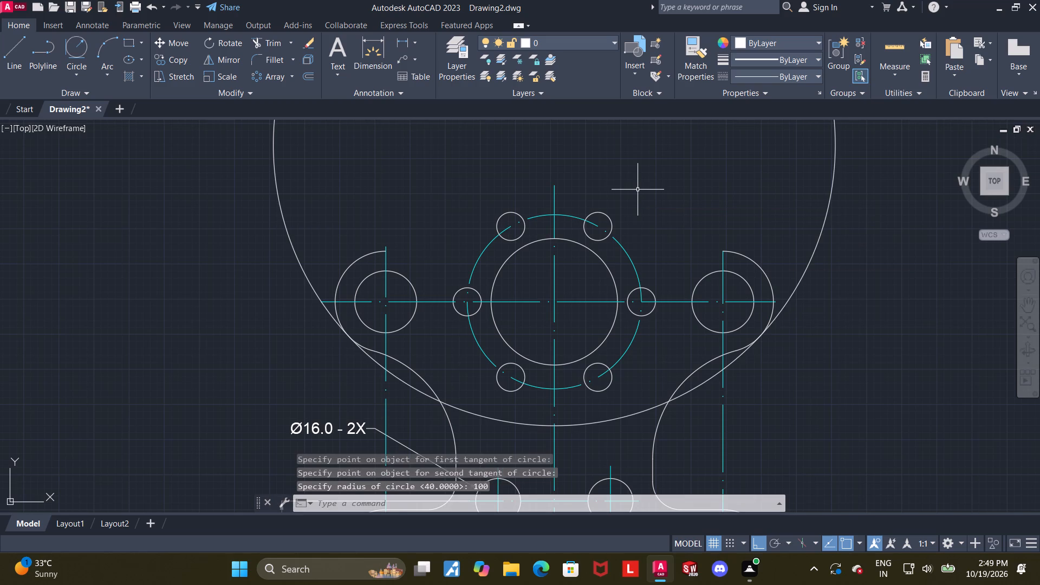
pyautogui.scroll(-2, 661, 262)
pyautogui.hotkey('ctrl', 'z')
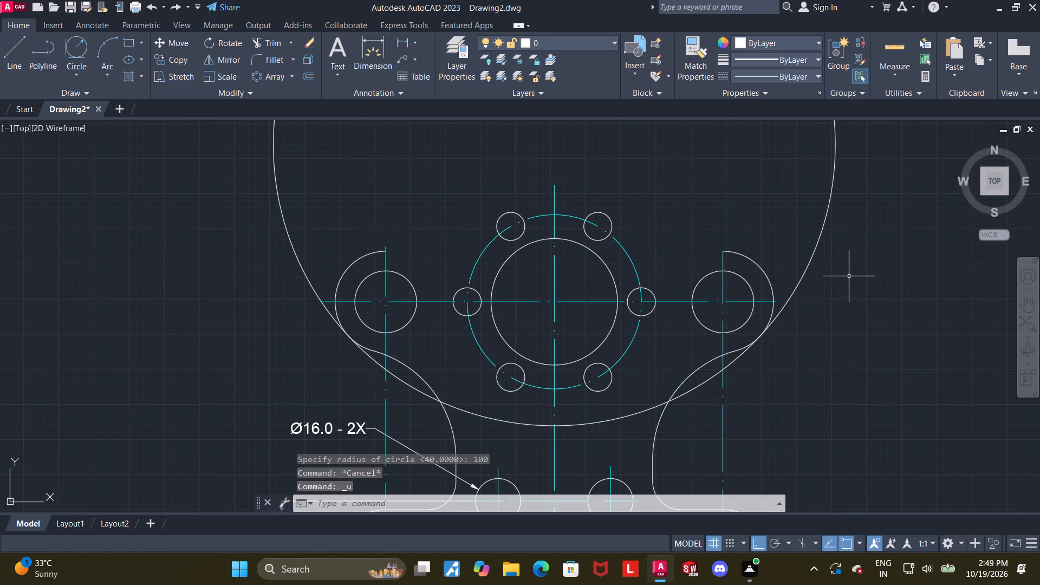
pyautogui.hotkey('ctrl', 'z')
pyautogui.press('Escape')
# Draw a radius 100 circle tangent to the upper outer sides of both upper radius 18 arcs, enclosing the upper bolt circle.
pyautogui.click(69, 45)
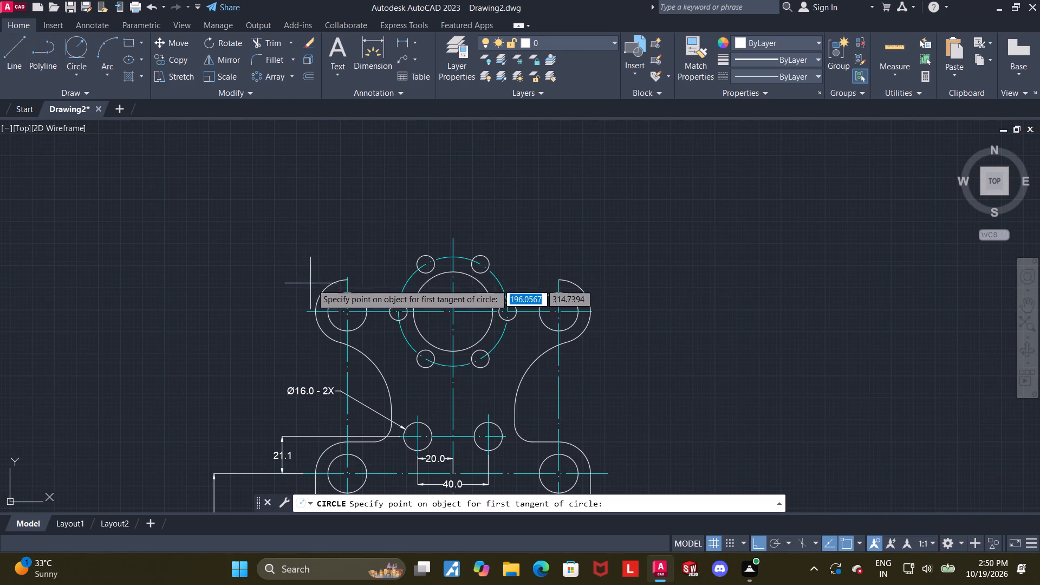
pyautogui.click(324, 287)
pyautogui.click(582, 293)
pyautogui.write('100')
pyautogui.press('Return')
pyautogui.press('Escape')
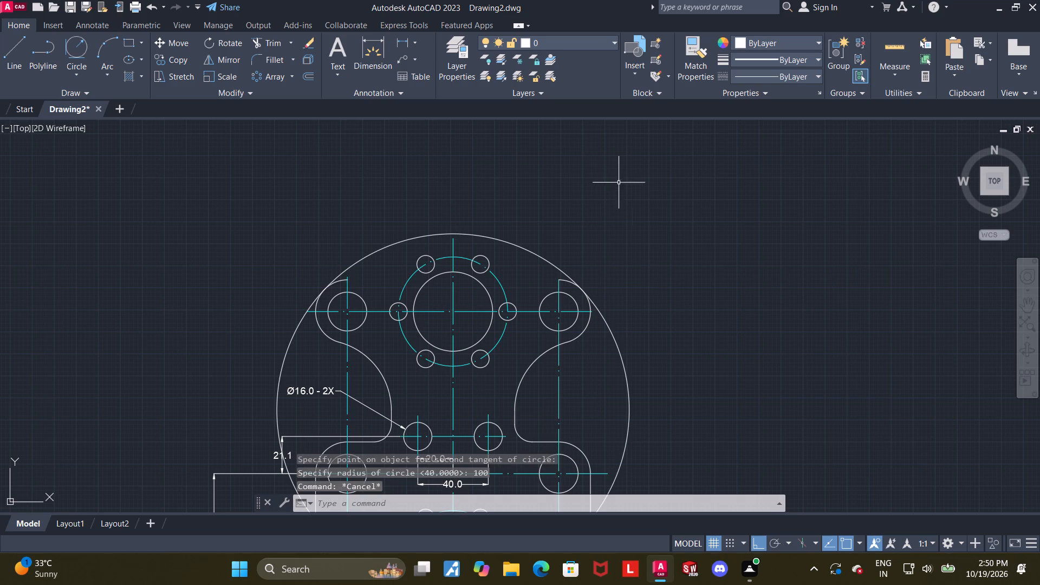
# Trim the radius 100 circle's portions outside the plate on both sides and erase its remaining lower arc across the plate.
pyautogui.scroll(-2, 640, 258)
pyautogui.moveTo(686, 350); pyautogui.dragTo(644, 297, button='middle')
pyautogui.scroll(1, 632, 276)
pyautogui.click(259, 36)
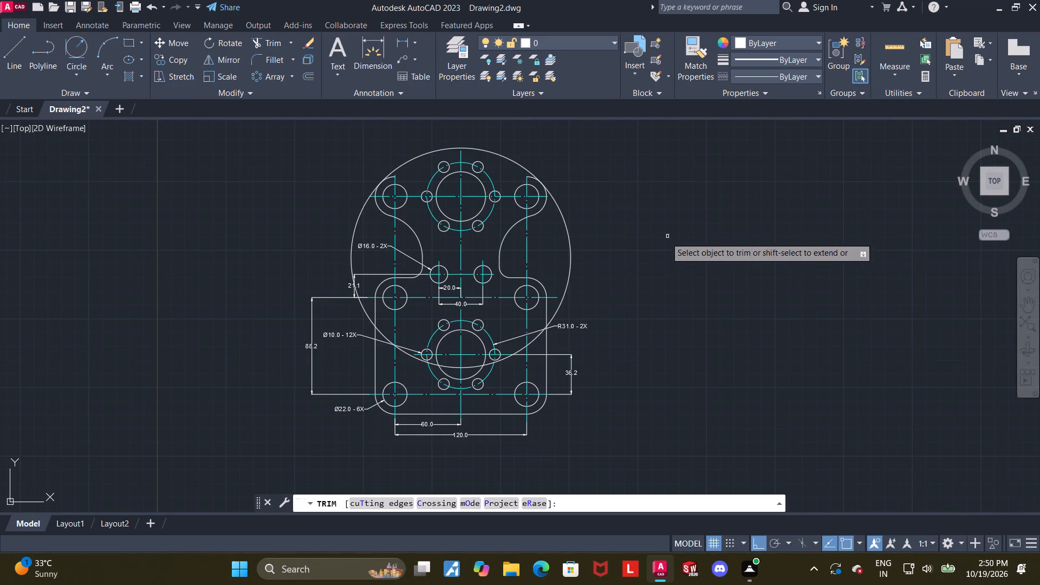
pyautogui.click(564, 237)
pyautogui.click(574, 236)
pyautogui.moveTo(376, 223); pyautogui.dragTo(375, 222)
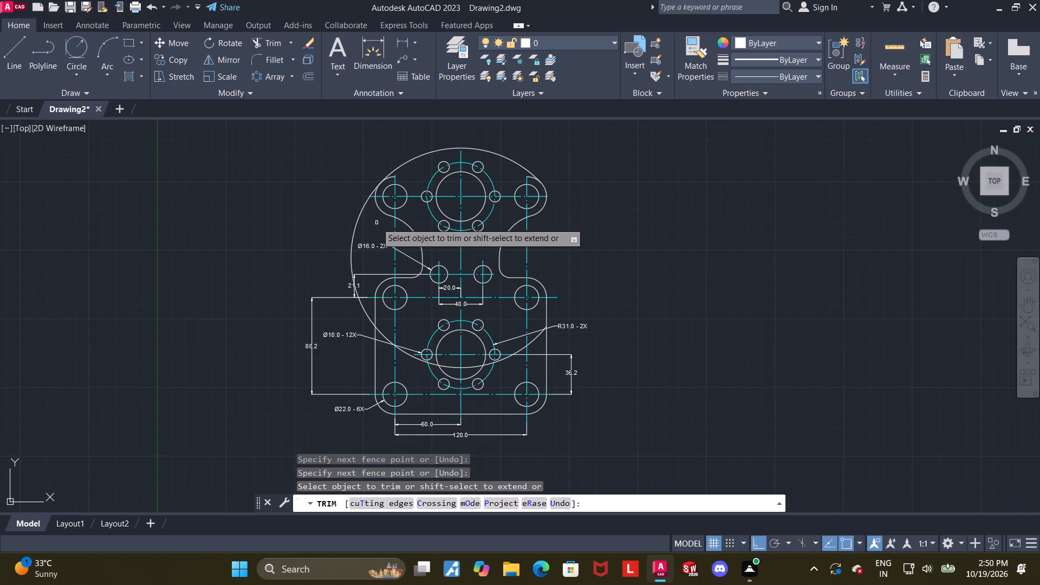
pyautogui.moveTo(375, 222); pyautogui.dragTo(365, 219)
pyautogui.moveTo(366, 220); pyautogui.dragTo(323, 199)
pyautogui.press('Escape')
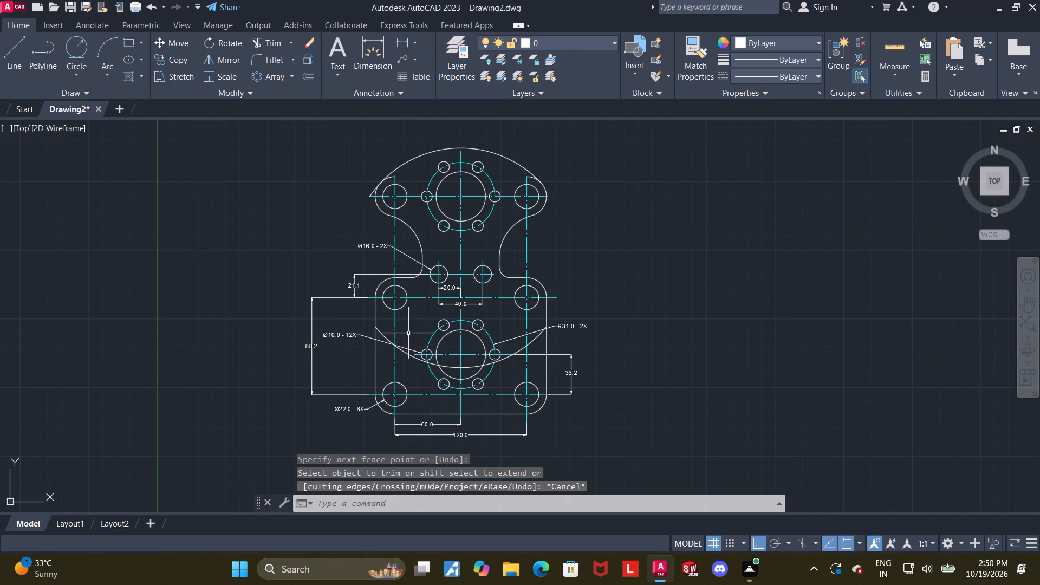
pyautogui.click(385, 335)
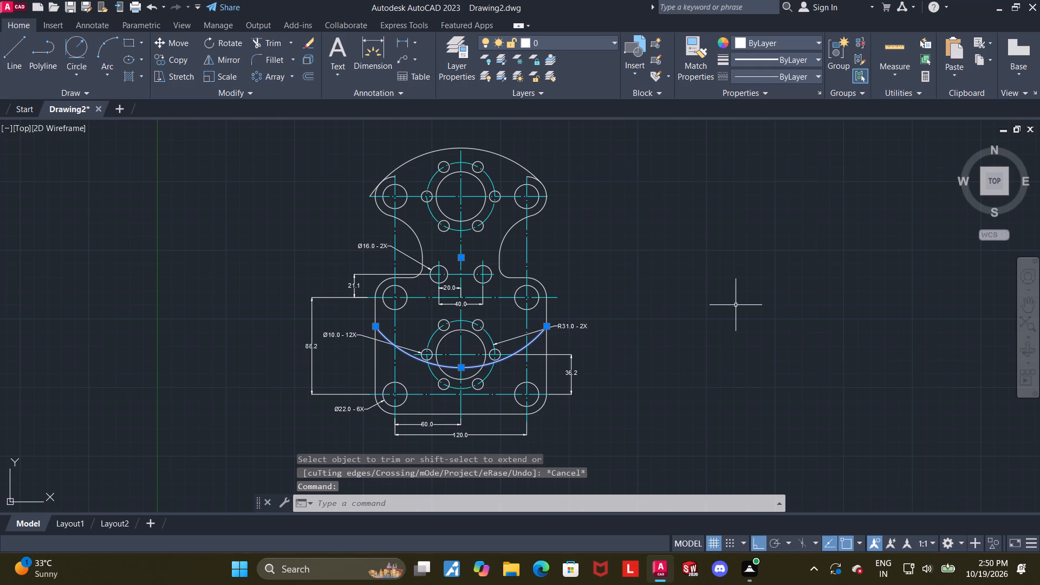
pyautogui.press('Delete')
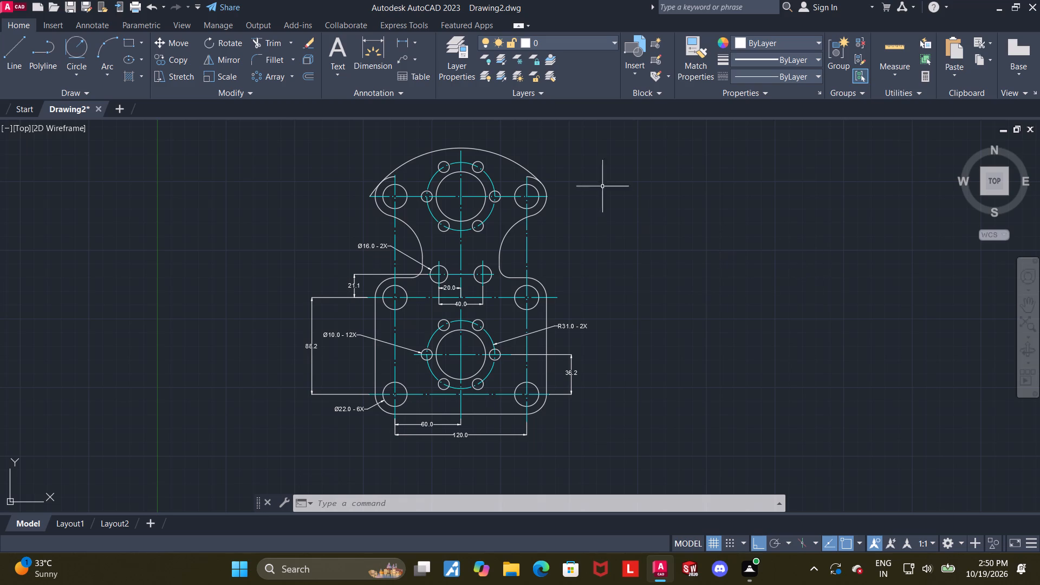
# Trim both radius 18 arcs' overhangs under the radius 100 arc and that arc's stub beyond the left tangent point.
pyautogui.scroll(2, 572, 163)
pyautogui.scroll(1, 425, 172)
pyautogui.press('Escape')
pyautogui.click(270, 43)
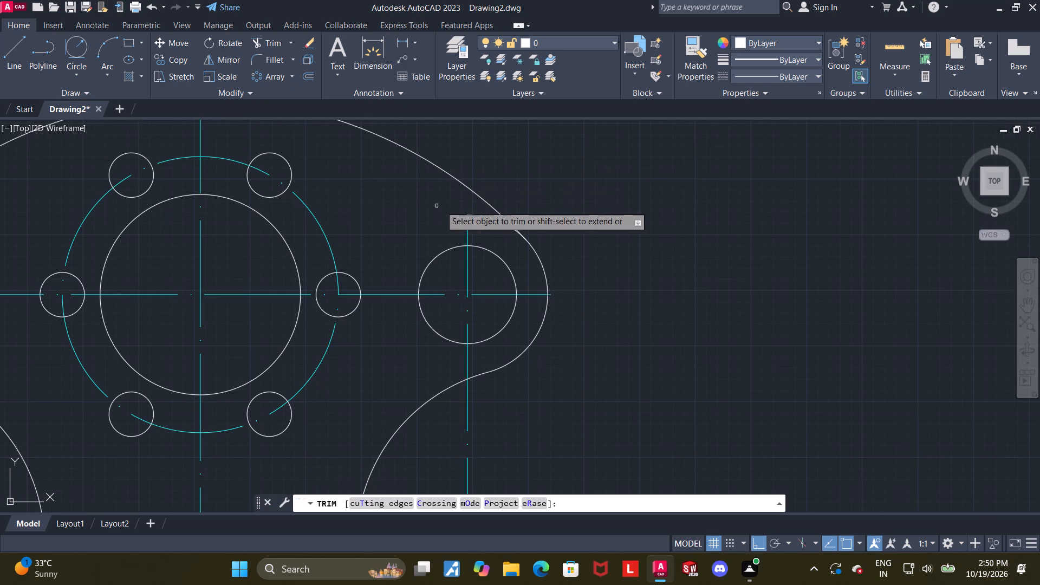
pyautogui.click(484, 217)
pyautogui.scroll(-2, 565, 219)
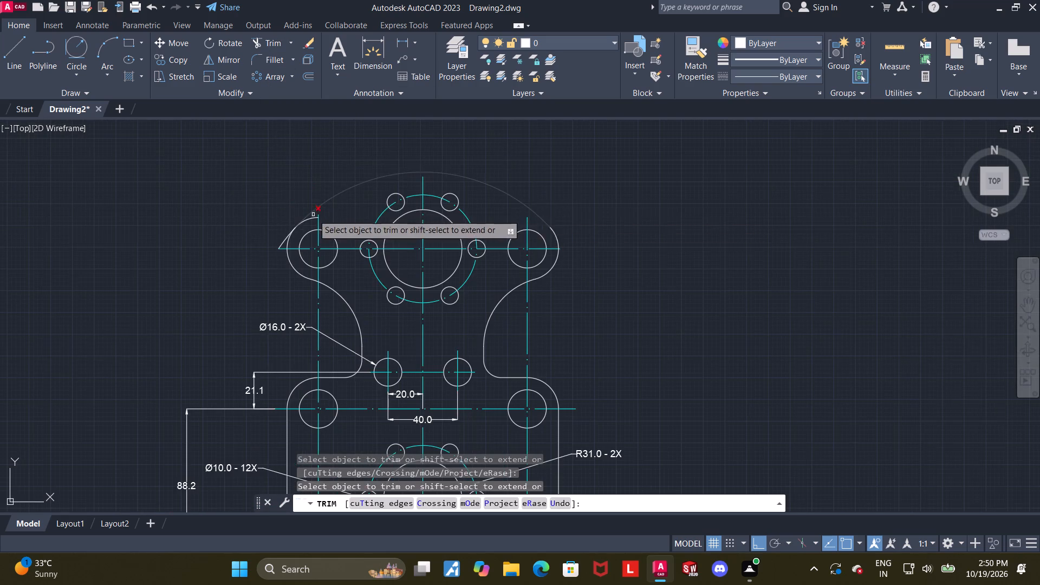
pyautogui.scroll(2, 314, 214)
pyautogui.click(314, 223)
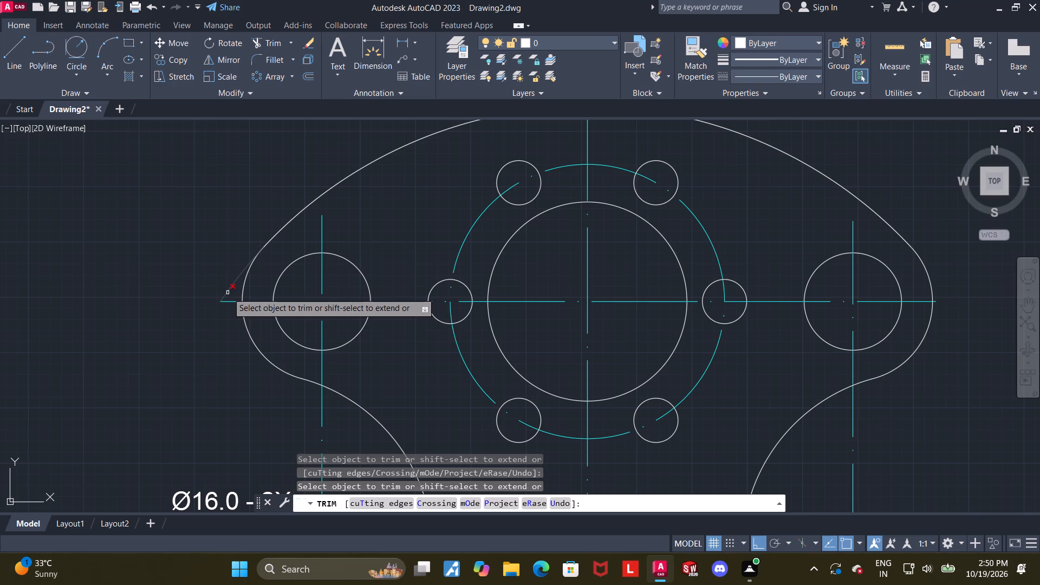
pyautogui.click(227, 292)
pyautogui.scroll(-2, 744, 304)
pyautogui.press('Escape')
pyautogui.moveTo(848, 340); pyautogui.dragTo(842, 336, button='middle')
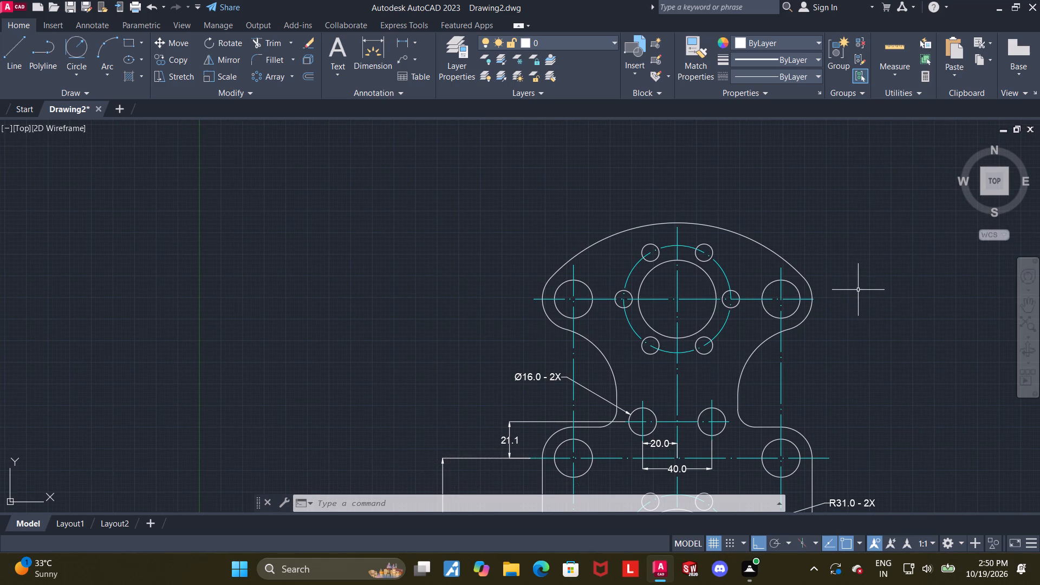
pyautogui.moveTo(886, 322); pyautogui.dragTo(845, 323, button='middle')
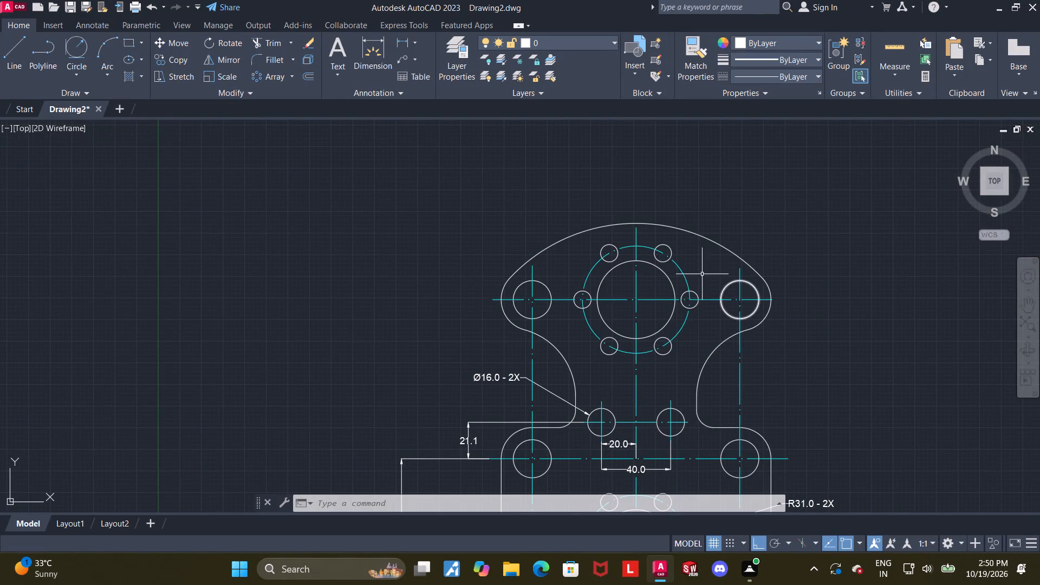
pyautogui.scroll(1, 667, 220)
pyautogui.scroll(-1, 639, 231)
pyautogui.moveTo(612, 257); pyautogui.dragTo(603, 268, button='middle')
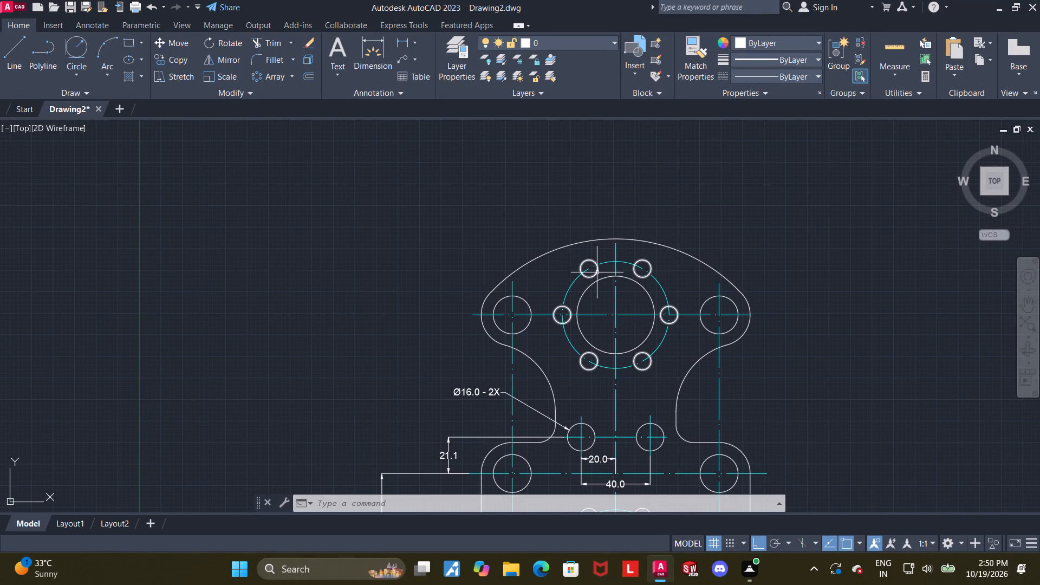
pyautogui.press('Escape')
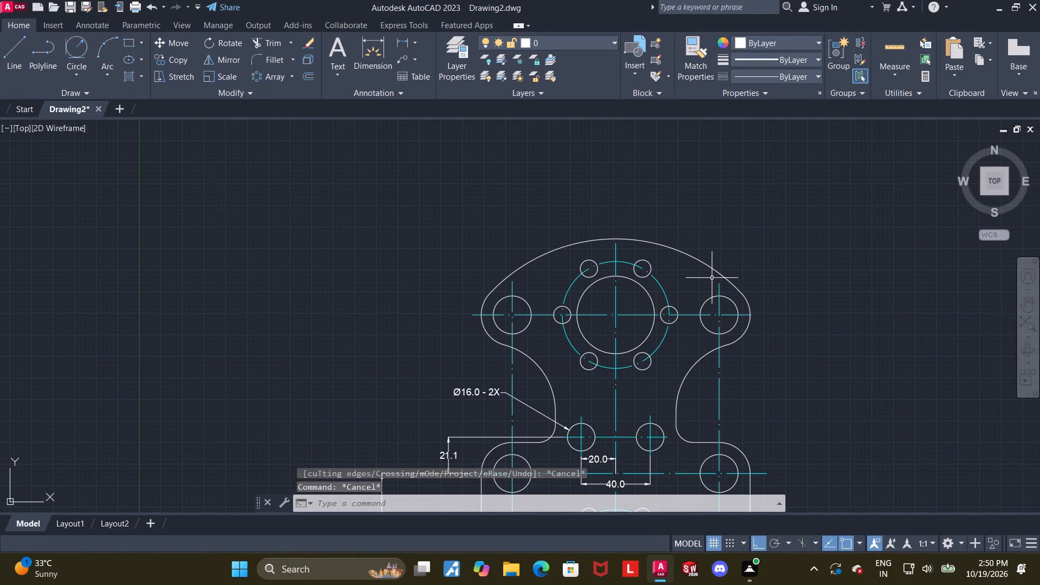
# Draw a line from the upper bolt circle's centre to the centre of its upper-left small hole.
pyautogui.moveTo(703, 267); pyautogui.dragTo(600, 310, button='middle')
pyautogui.press('Escape')
pyautogui.click(8, 58)
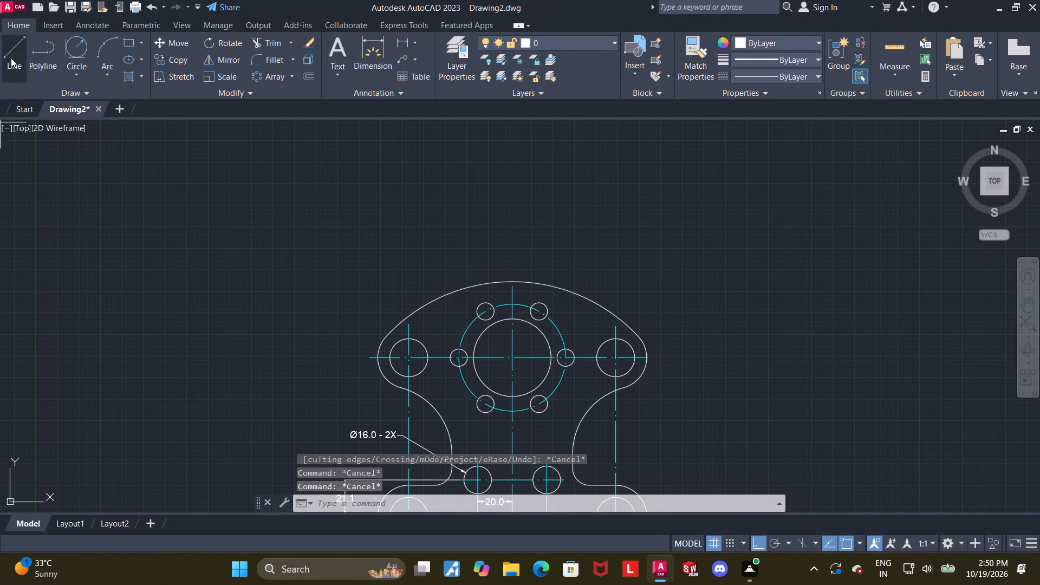
pyautogui.scroll(2, 508, 313)
pyautogui.click(512, 423)
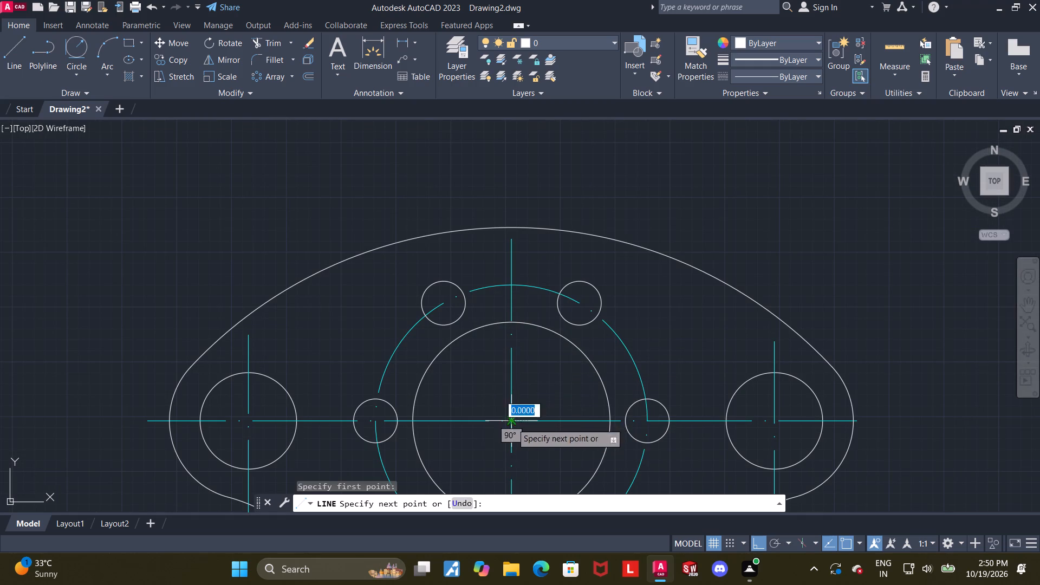
pyautogui.click(445, 305)
pyautogui.press('Escape')
pyautogui.press('Escape')
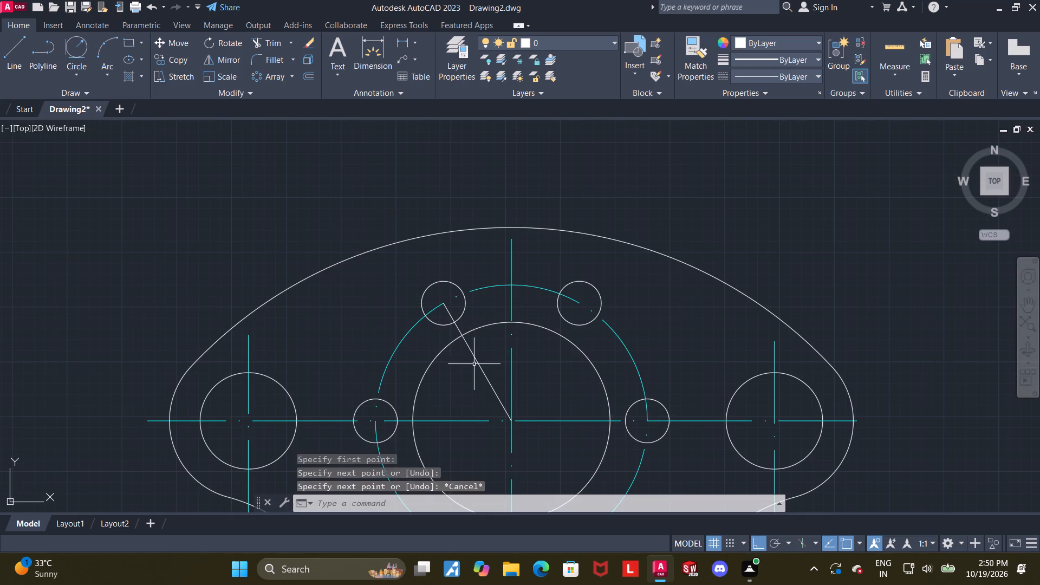
# Give the new slanted line the ACAD_ISO04W100 linetype and cyan colour.
pyautogui.click(474, 357)
pyautogui.click(805, 79)
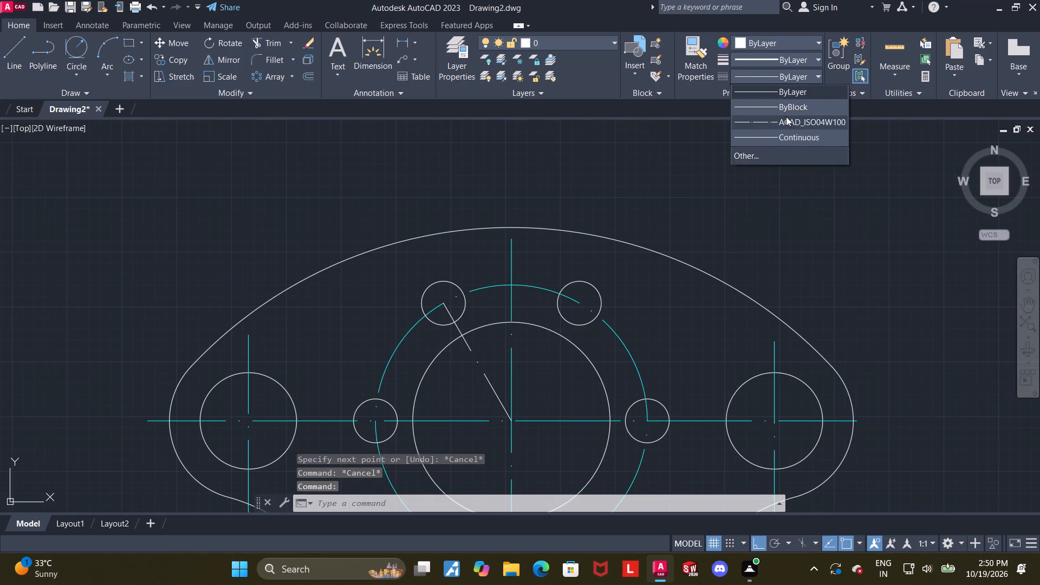
pyautogui.click(786, 116)
pyautogui.click(781, 42)
pyautogui.click(778, 172)
pyautogui.press('Escape')
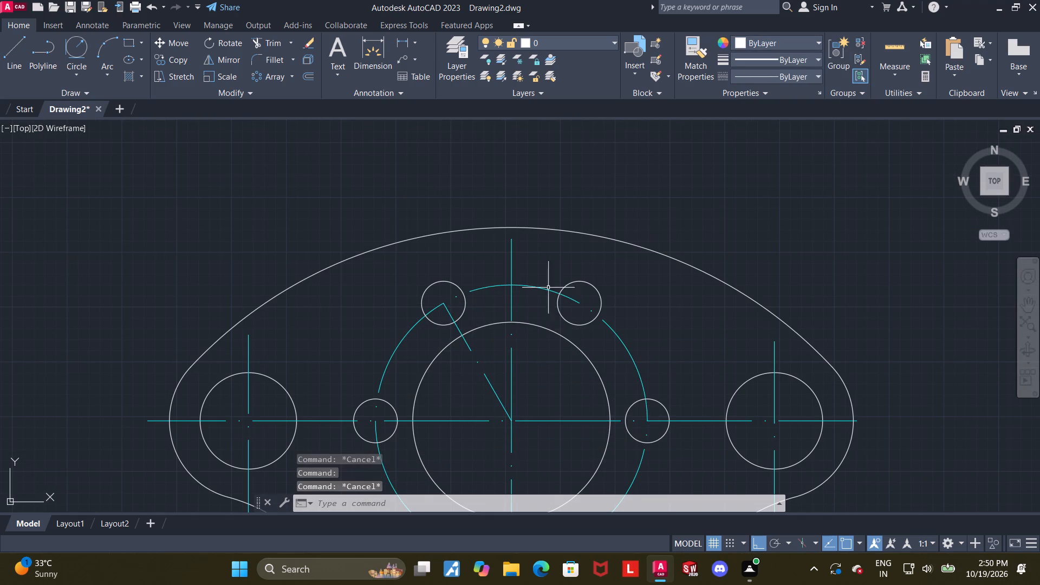
# Dimension the angle between the upper horizontal centreline and the slanted centreline, placing it outside the plate's upper-left side.
pyautogui.click(374, 40)
pyautogui.scroll(1, 511, 290)
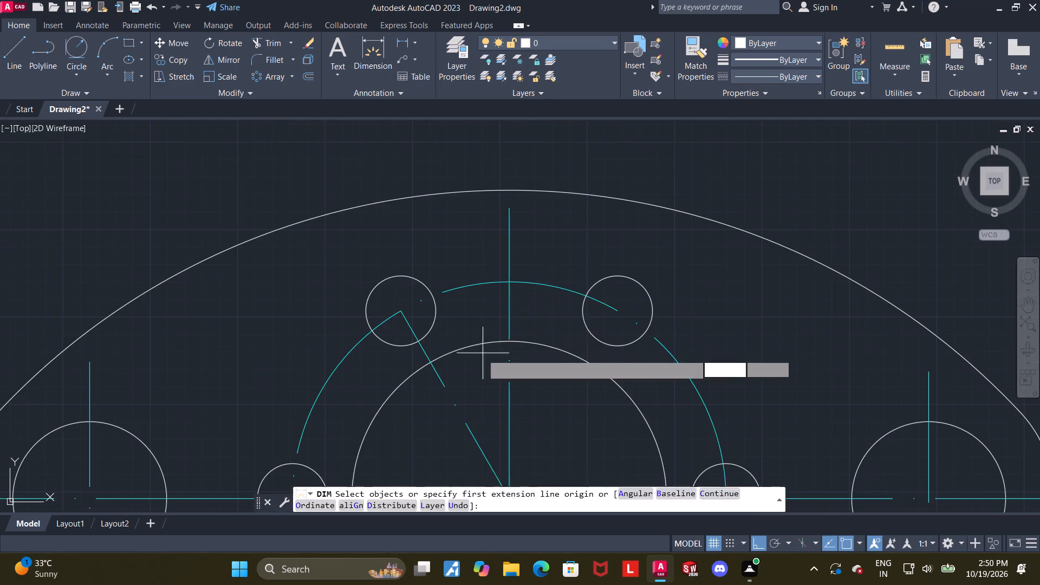
pyautogui.scroll(-2, 480, 341)
pyautogui.scroll(1, 476, 420)
pyautogui.click(457, 389)
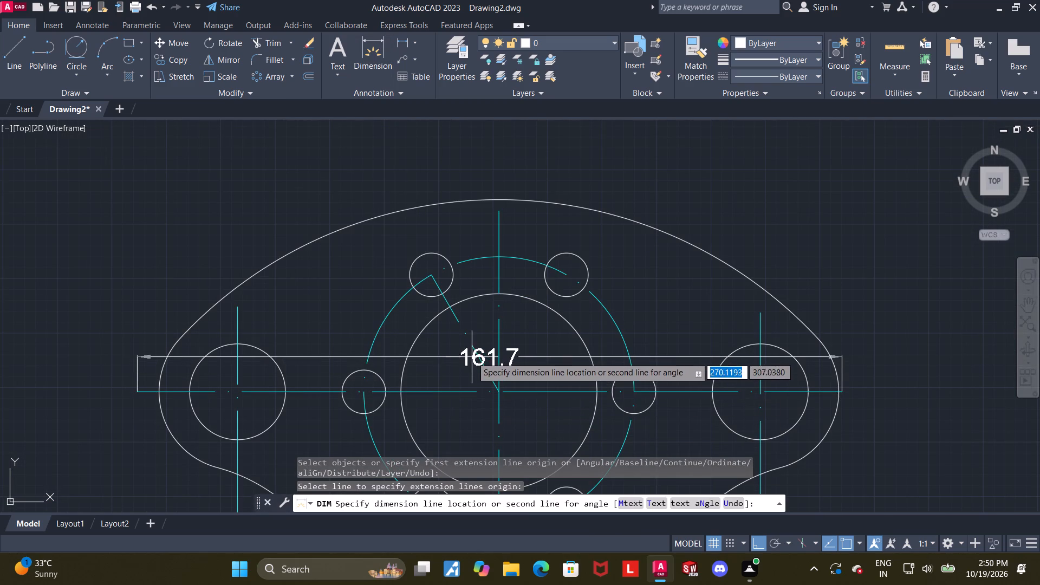
pyautogui.click(477, 358)
pyautogui.scroll(-2, 189, 217)
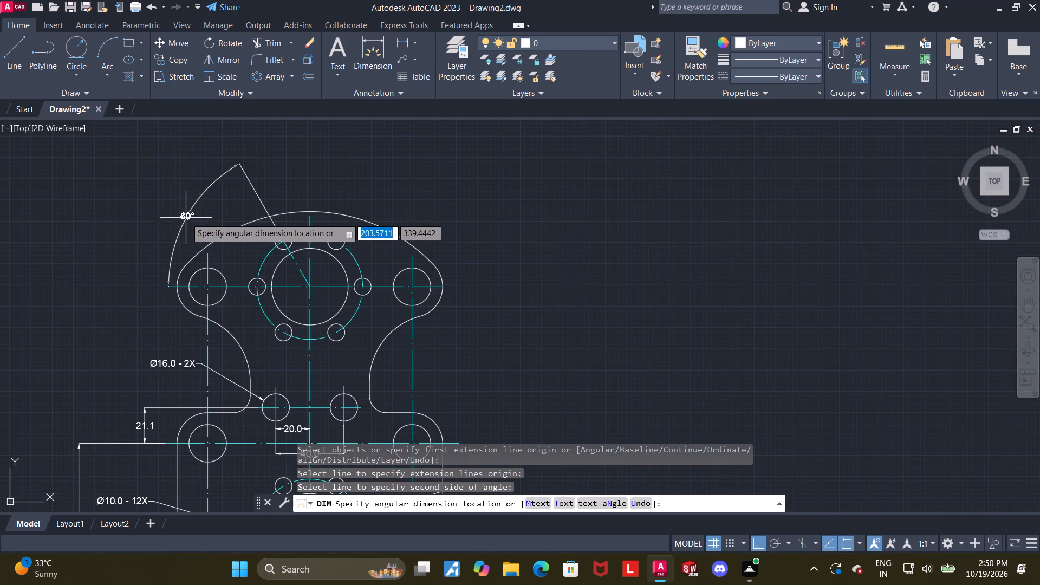
pyautogui.click(174, 205)
pyautogui.press('Escape')
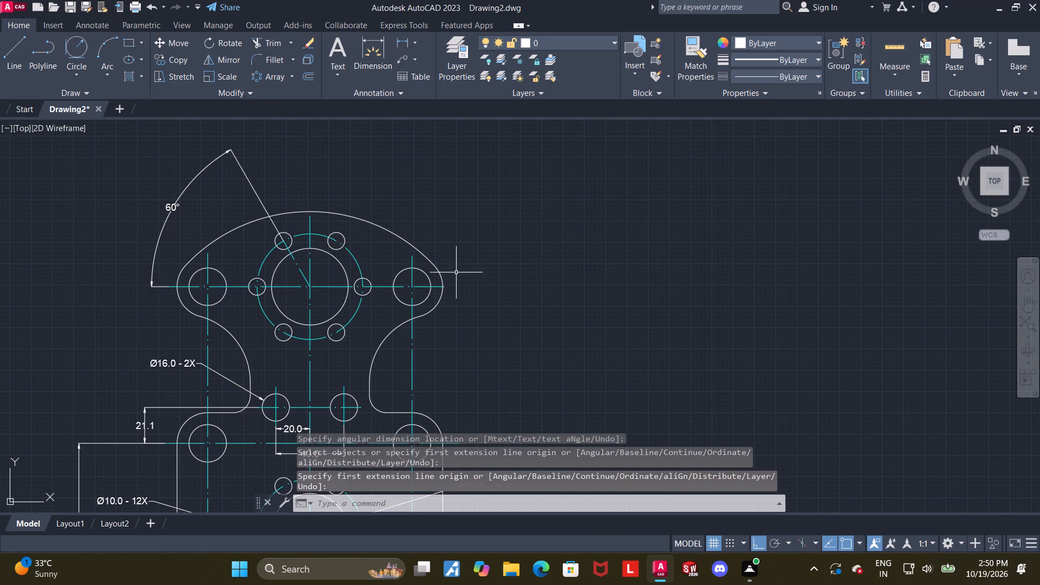
# Add a radius dimension to the plate's large top arc, placing its text above the arc.
pyautogui.click(368, 44)
pyautogui.scroll(1, 385, 154)
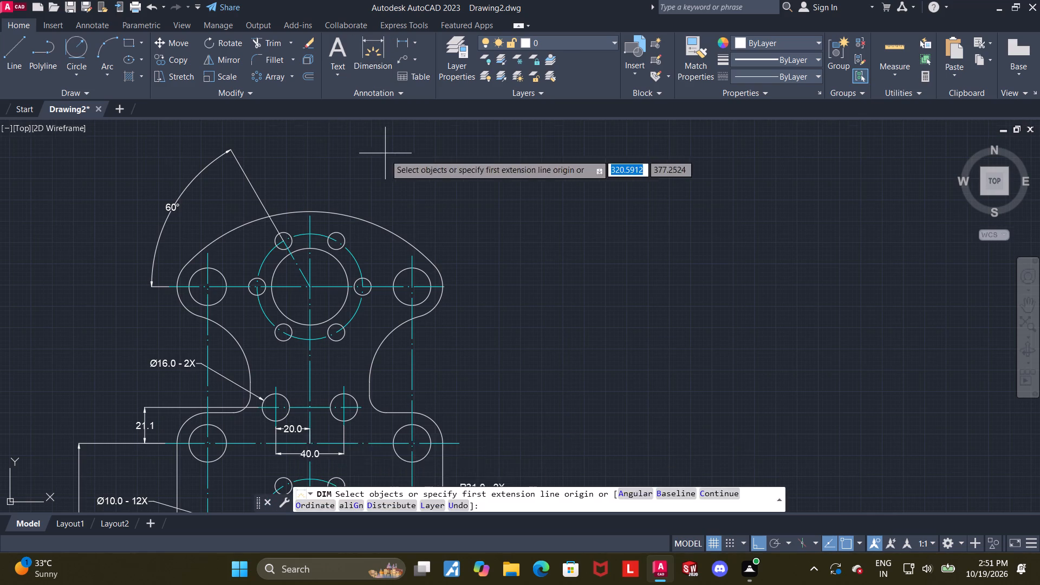
pyautogui.click(356, 266)
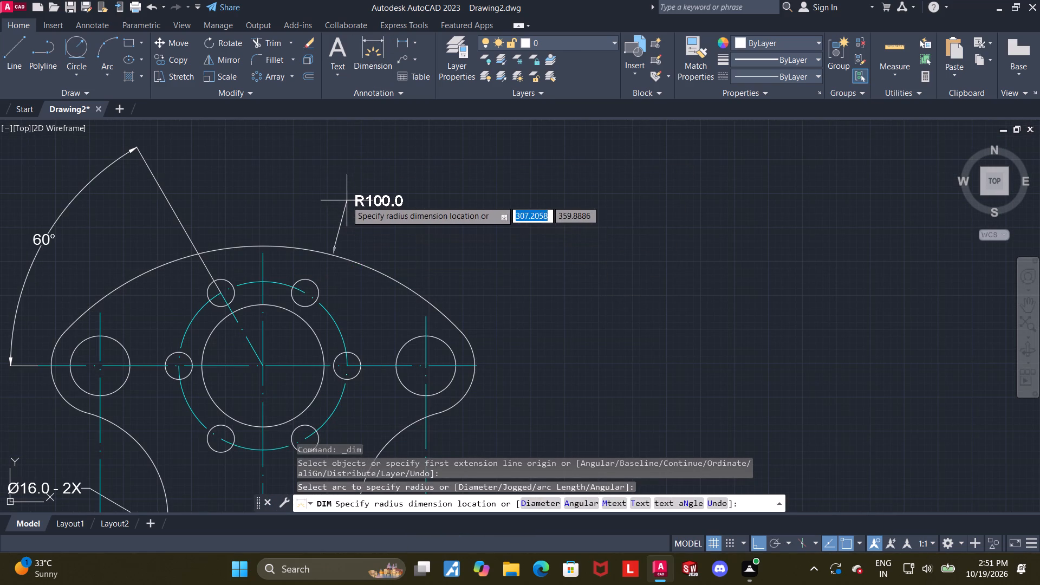
pyautogui.click(346, 200)
pyautogui.press('Escape')
# Add a diameter dimension to the large central circle of the upper bolt pattern, placing its text outside the plate's upper-right side.
pyautogui.click(381, 56)
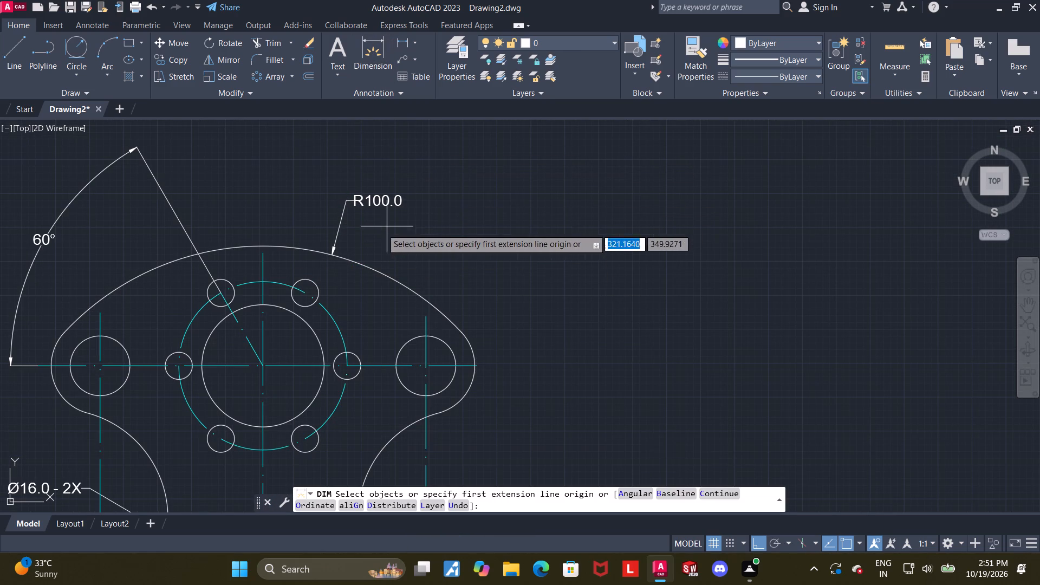
pyautogui.scroll(2, 317, 285)
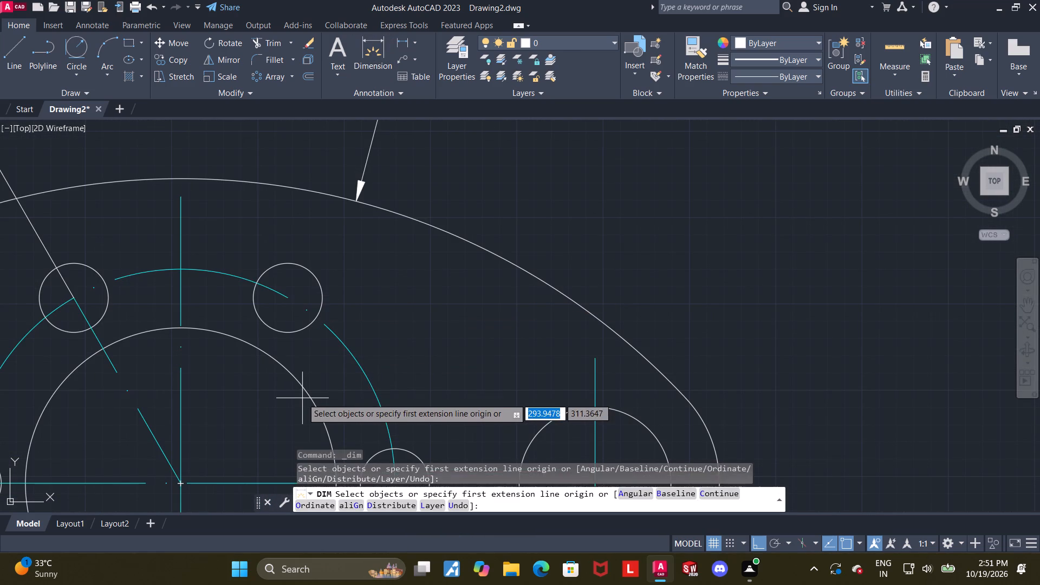
pyautogui.click(309, 393)
pyautogui.scroll(-2, 530, 205)
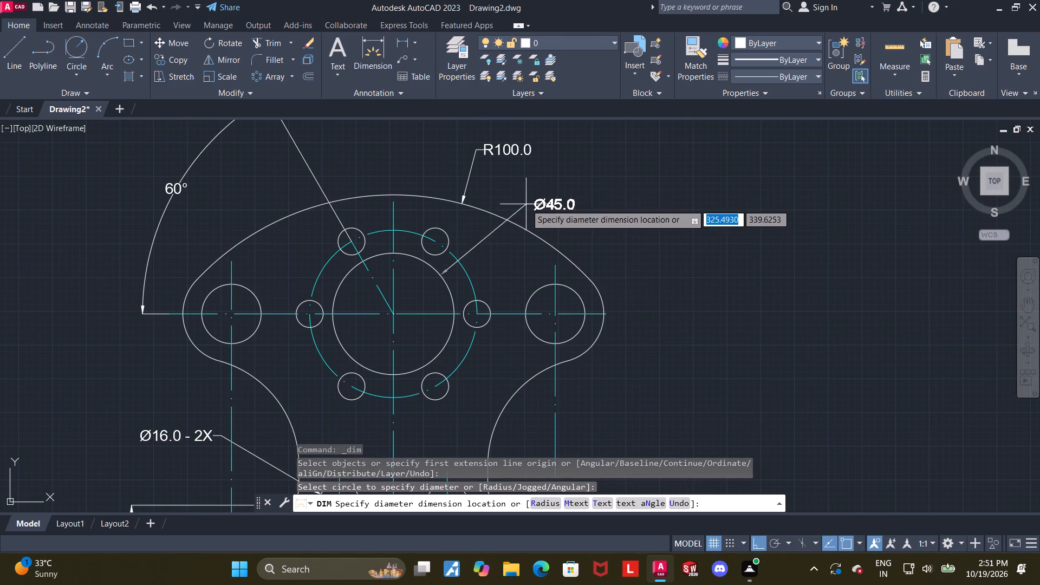
pyautogui.click(565, 183)
pyautogui.press('Escape')
# Append " - 2X" to the diameter dimension text of the upper bolt pattern's large central circle.
pyautogui.doubleClick(595, 185)
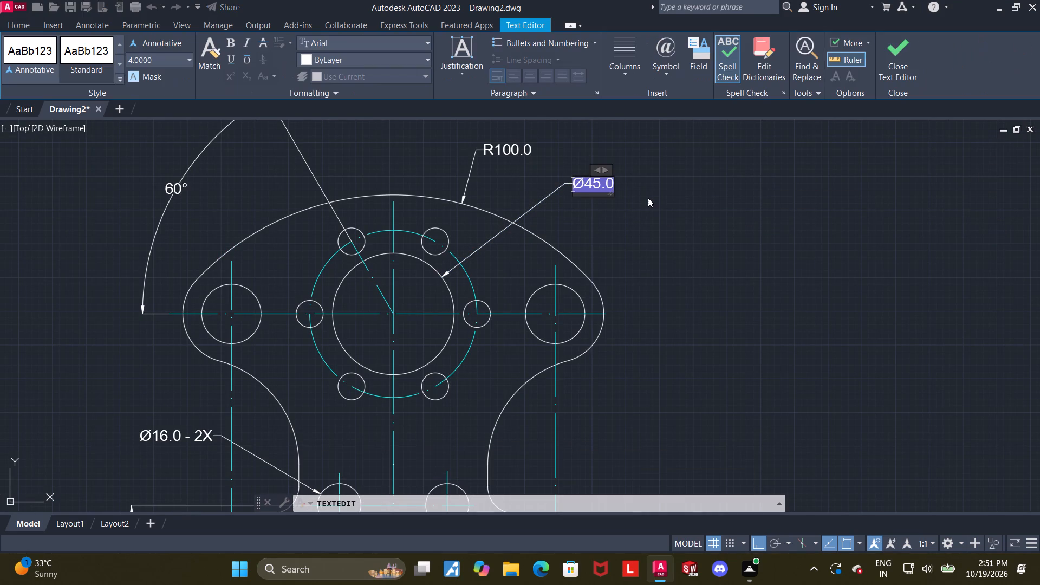
pyautogui.press('Right')
pyautogui.press('space')
pyautogui.write('- 2')
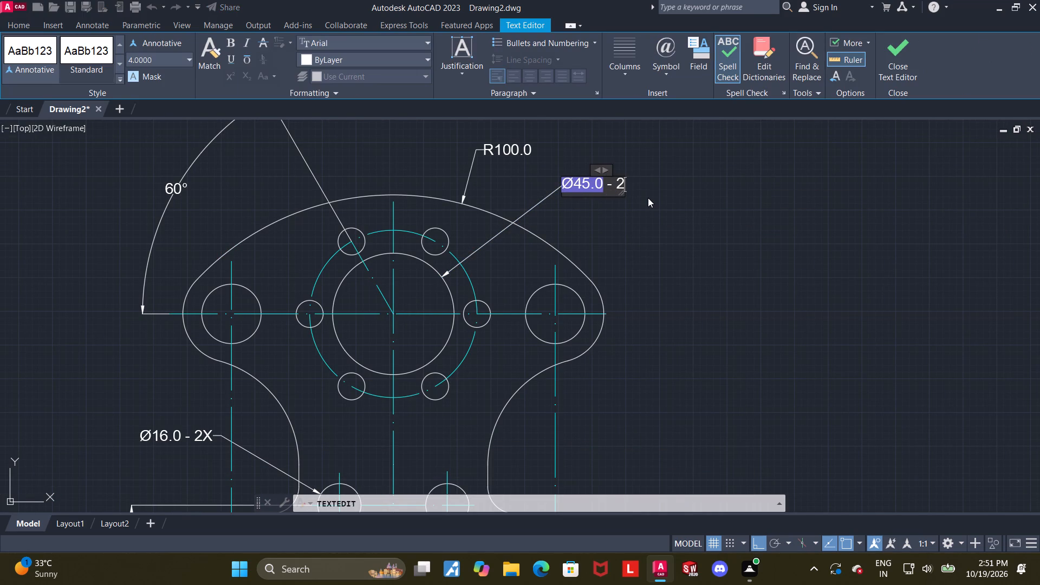
pyautogui.click(902, 54)
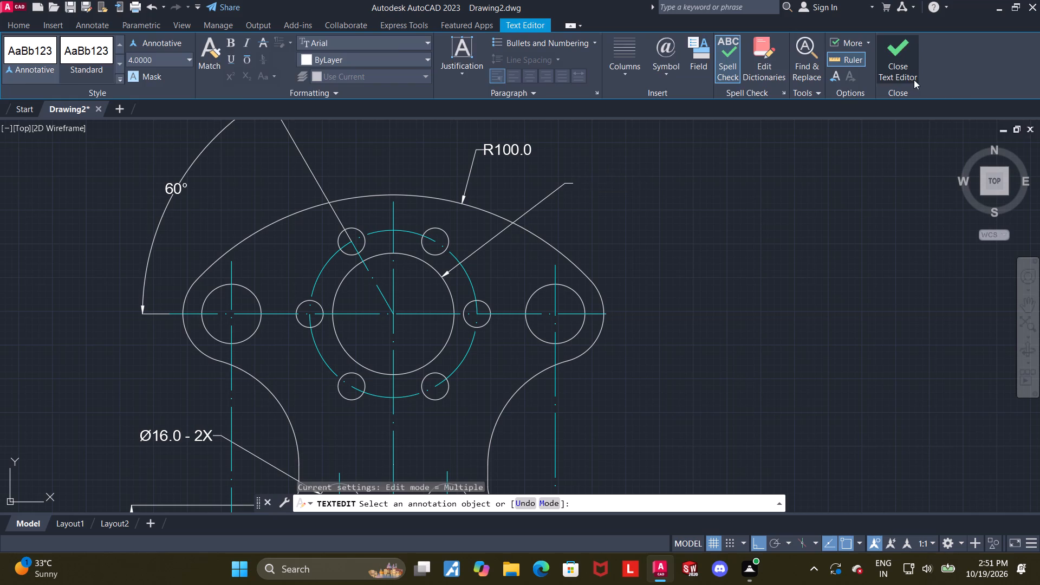
pyautogui.press('Escape')
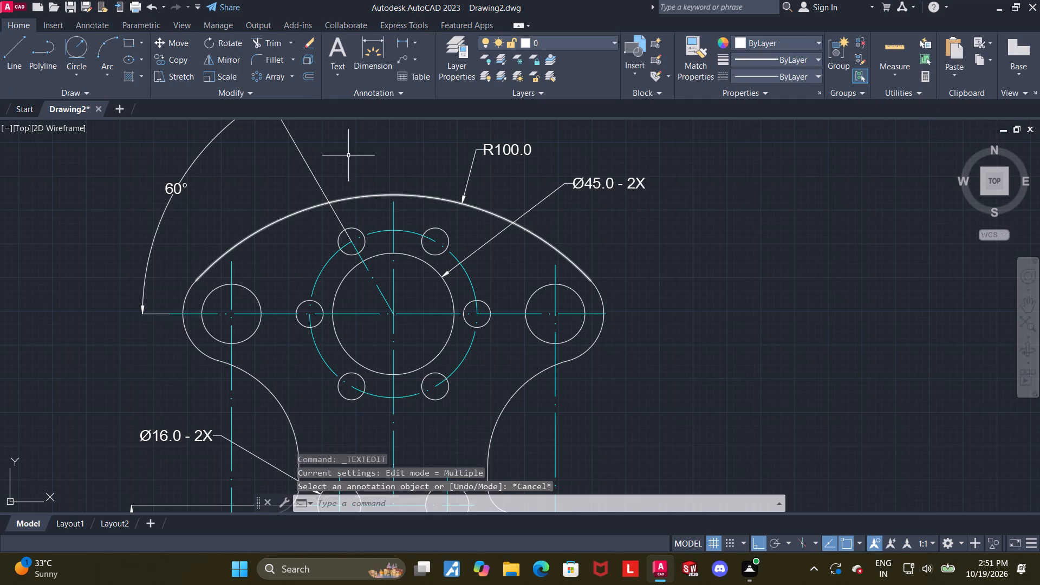
# Add a radius dimension to the outer arc around the plate's upper-right hole, placing its text outside the plate.
pyautogui.click(369, 56)
pyautogui.scroll(1, 656, 285)
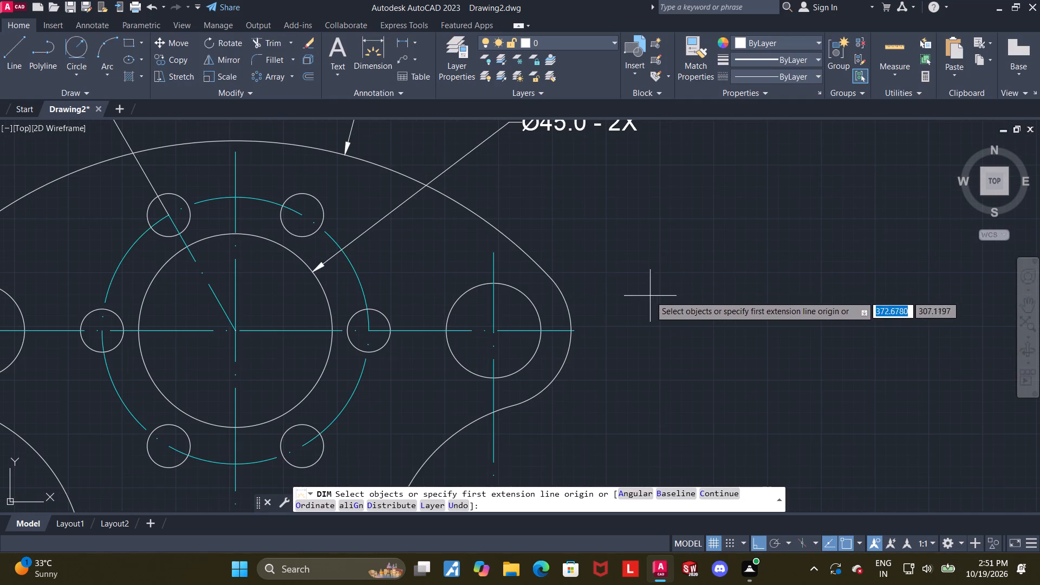
pyautogui.scroll(1, 569, 302)
pyautogui.click(552, 287)
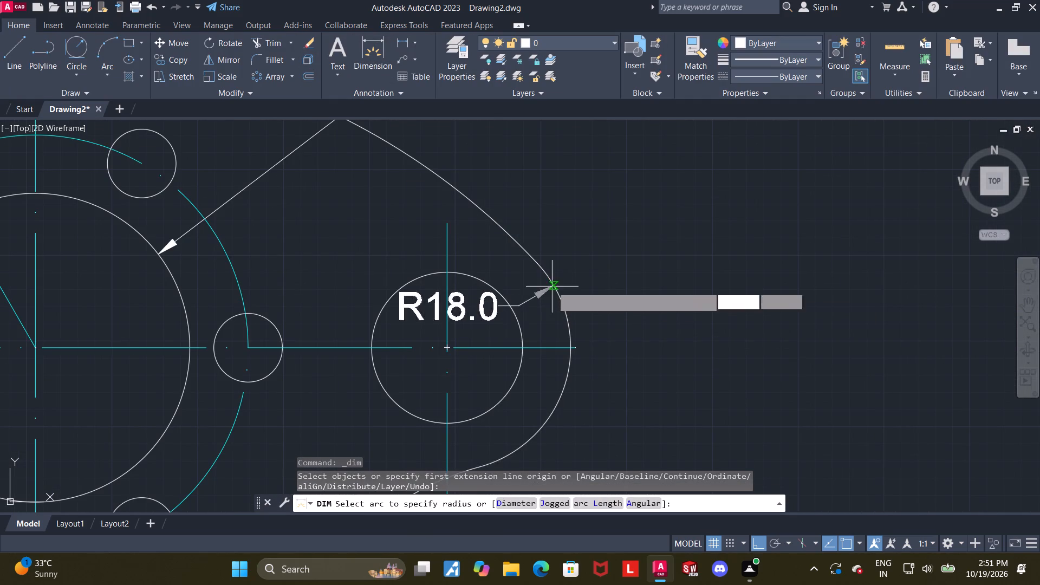
pyautogui.click(680, 277)
pyautogui.press('Escape')
# Append " - 2X" to the radius dimension text of the arc around the upper-right hole.
pyautogui.scroll(-1, 683, 288)
pyautogui.doubleClick(728, 278)
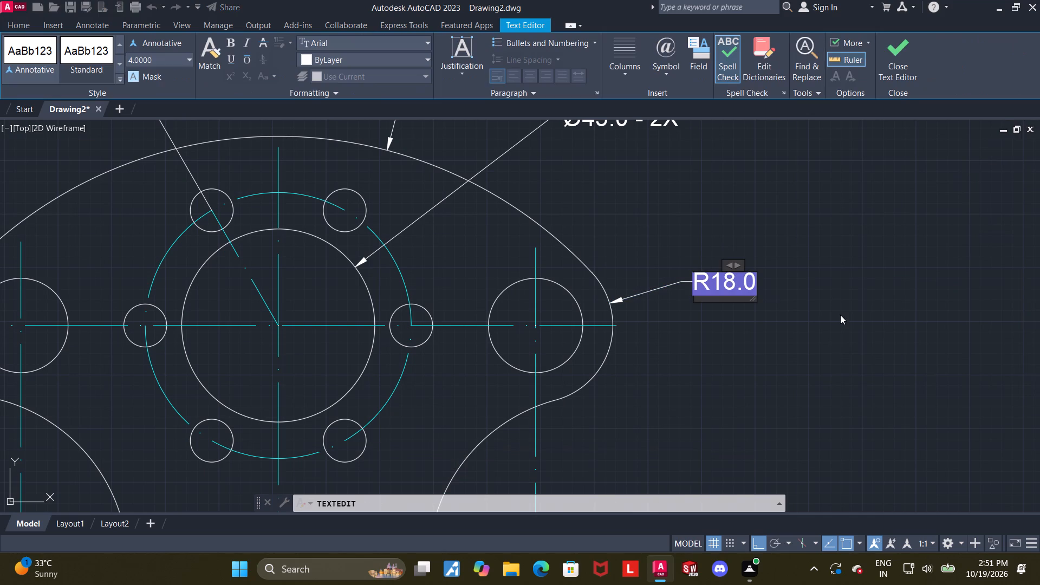
pyautogui.press('Right')
pyautogui.press('space')
pyautogui.write('- 2')
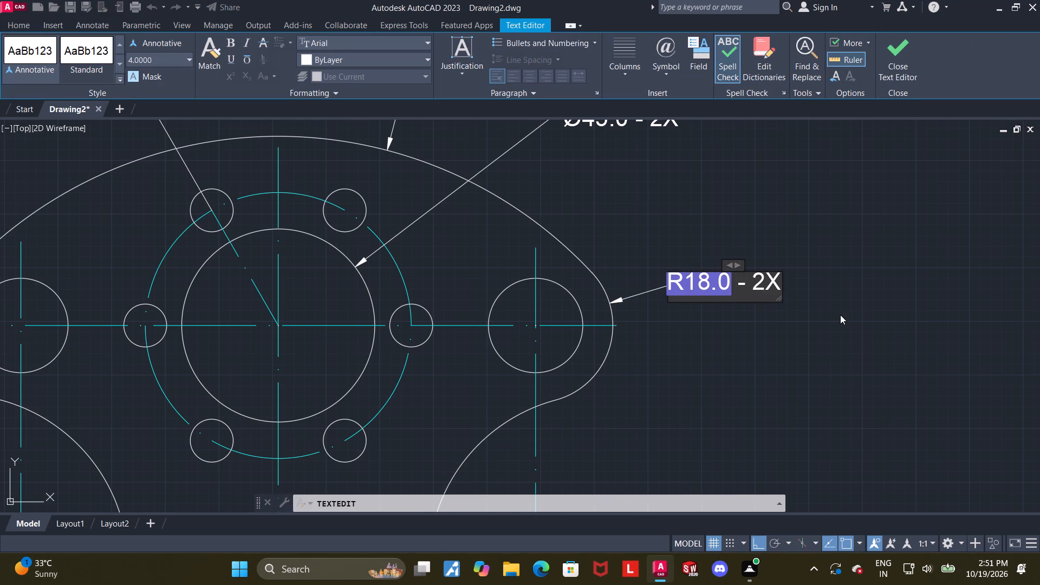
pyautogui.click(904, 59)
pyautogui.scroll(-2, 887, 159)
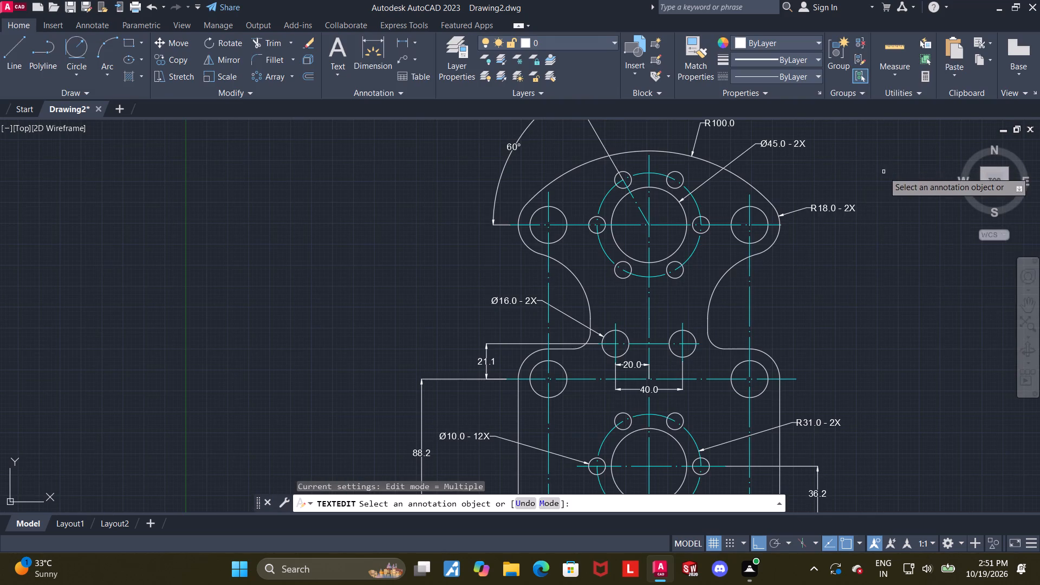
pyautogui.scroll(1, 828, 311)
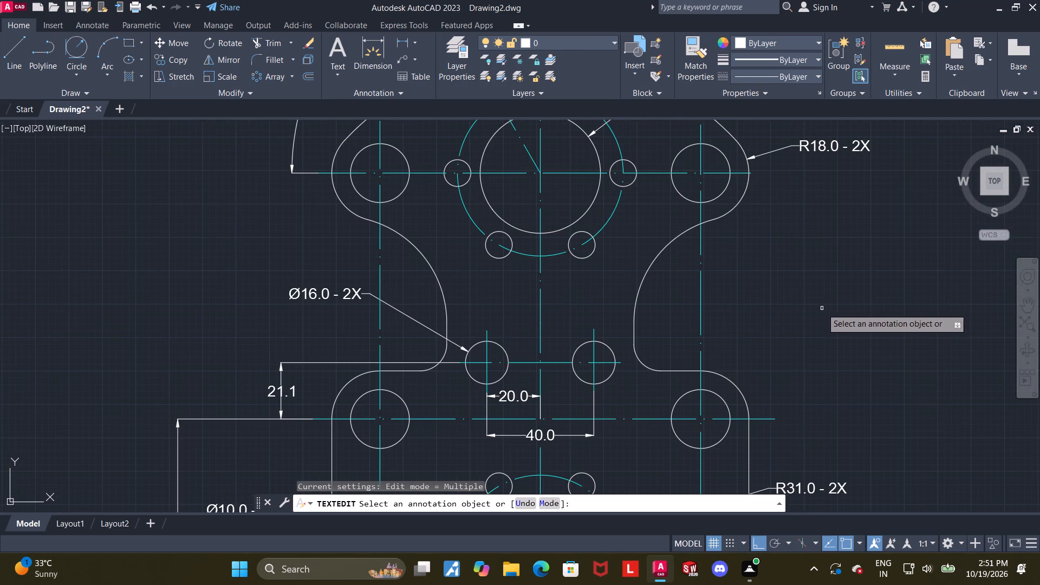
pyautogui.moveTo(785, 296); pyautogui.dragTo(778, 295, button='middle')
pyautogui.press('Escape')
# Add a radius dimension to the large concave arc on the neck's right side, placing its text outside the plate.
pyautogui.click(362, 47)
pyautogui.scroll(1, 765, 241)
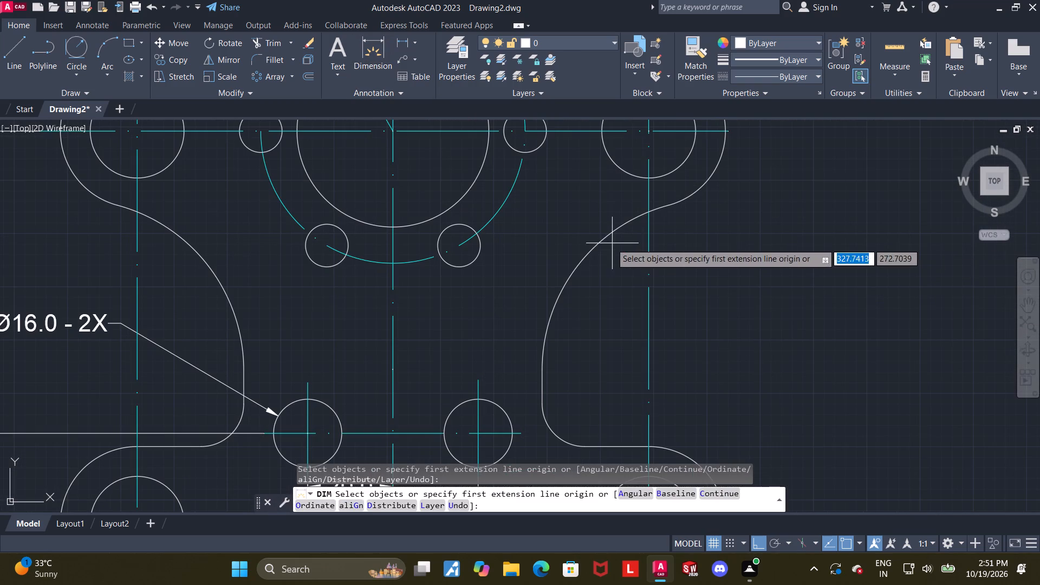
pyautogui.click(625, 221)
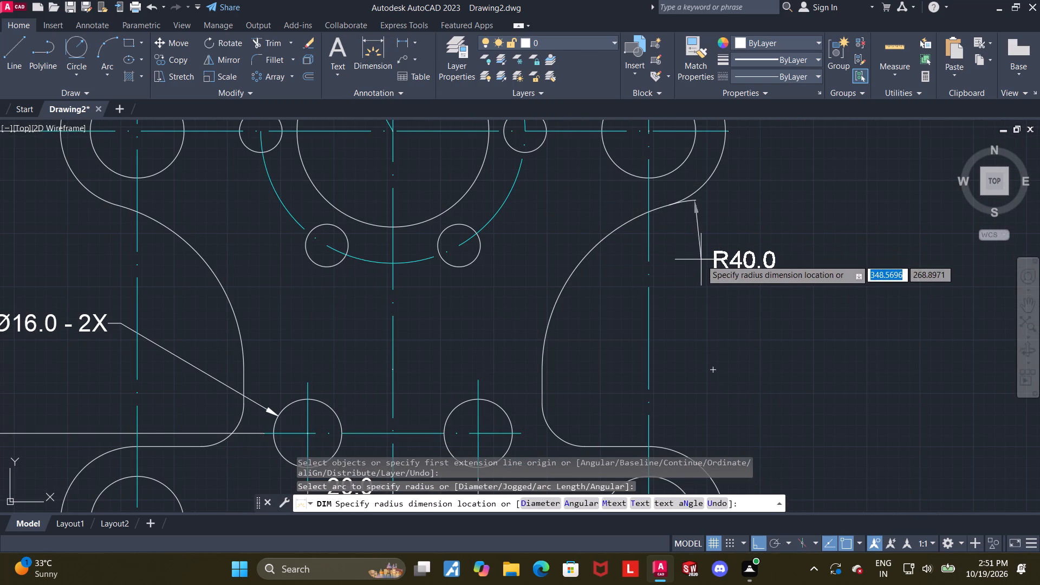
pyautogui.click(662, 302)
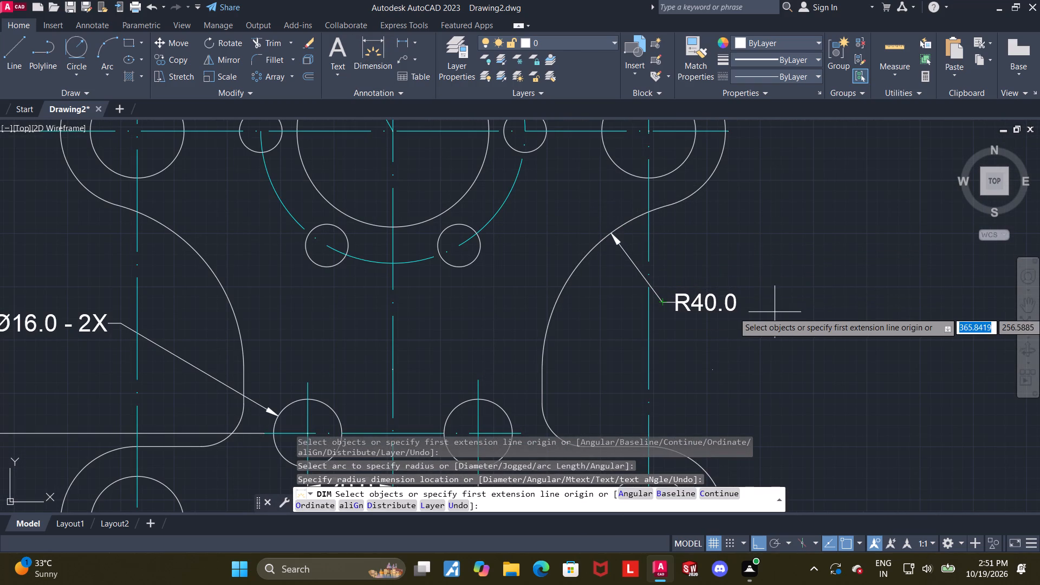
pyautogui.press('Escape')
# Append "-2X" to the radius dimension text of the neck's right concave arc.
pyautogui.doubleClick(720, 306)
pyautogui.press('Escape')
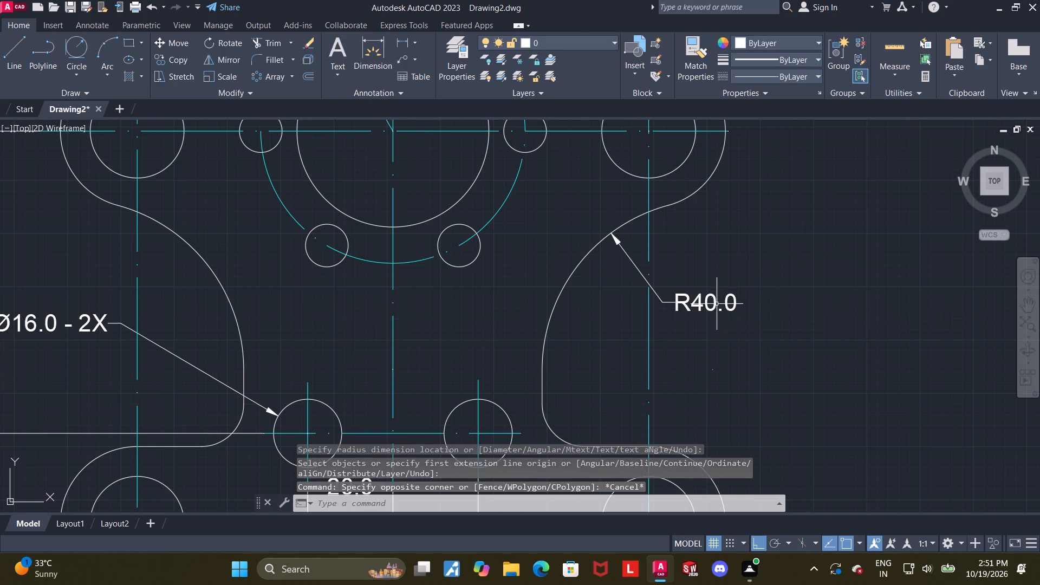
pyautogui.doubleClick(717, 304)
pyautogui.press('Right')
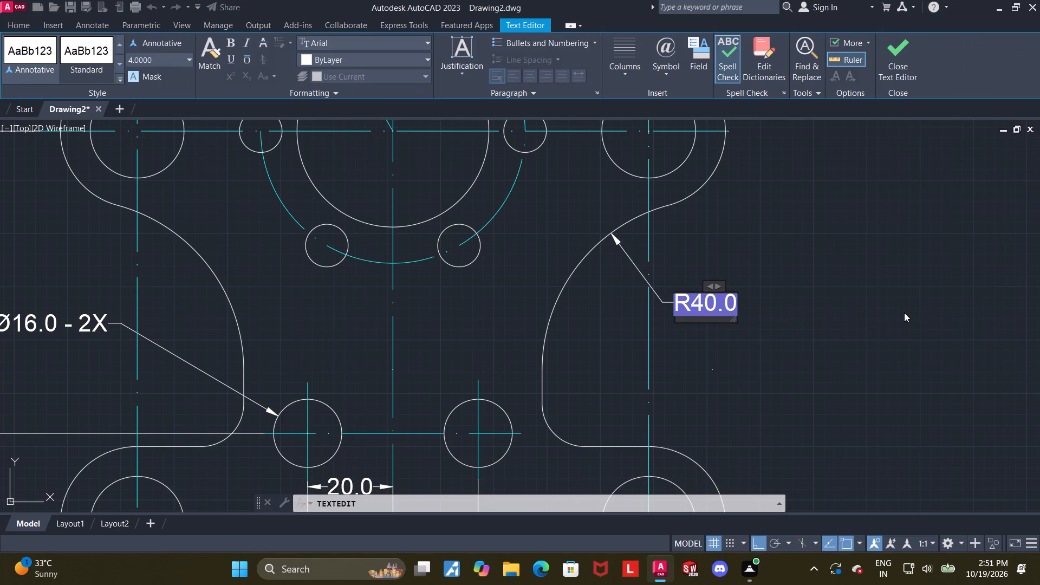
pyautogui.press('=')
pyautogui.press('BackSpace')
pyautogui.write('-2')
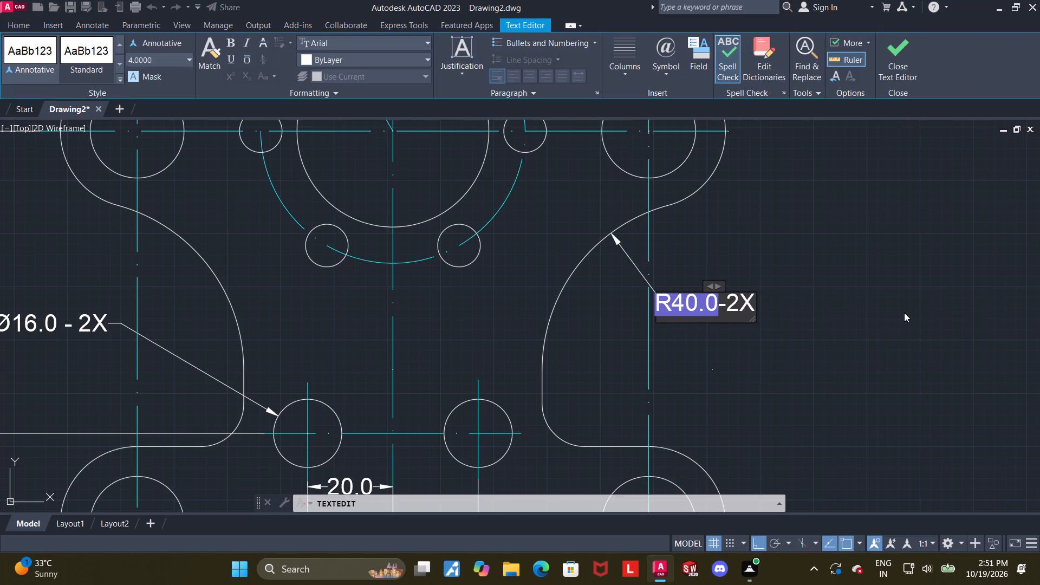
pyautogui.click(909, 50)
pyautogui.scroll(-1, 849, 236)
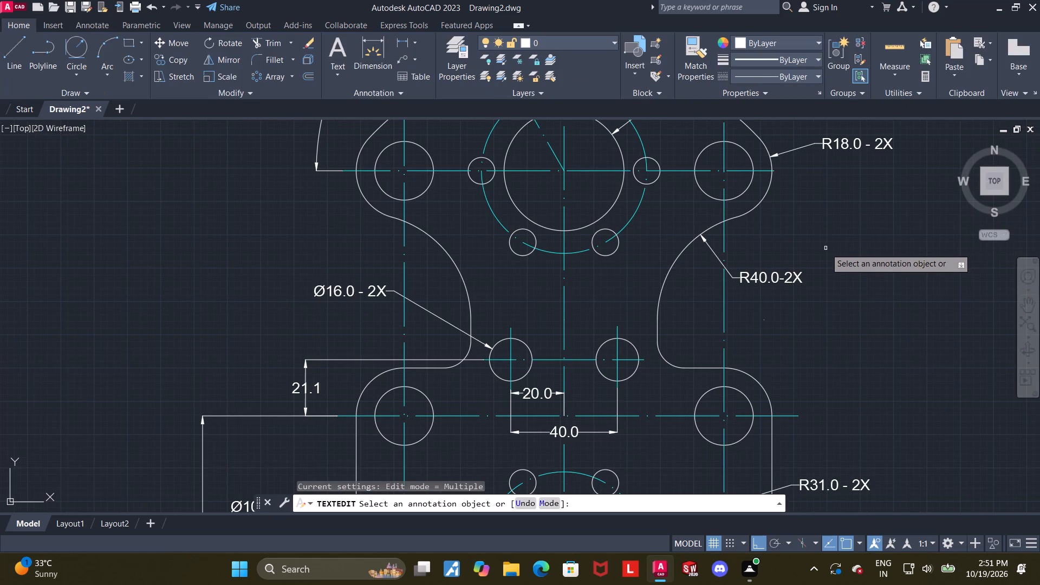
pyautogui.moveTo(825, 248); pyautogui.dragTo(836, 252, button='middle')
pyautogui.scroll(1, 645, 298)
pyautogui.press('Escape')
# Dimension the neck's width between its left and right vertical edges, placing the dimension line above the two 16 mm holes.
pyautogui.moveTo(563, 279); pyautogui.dragTo(561, 237, button='middle')
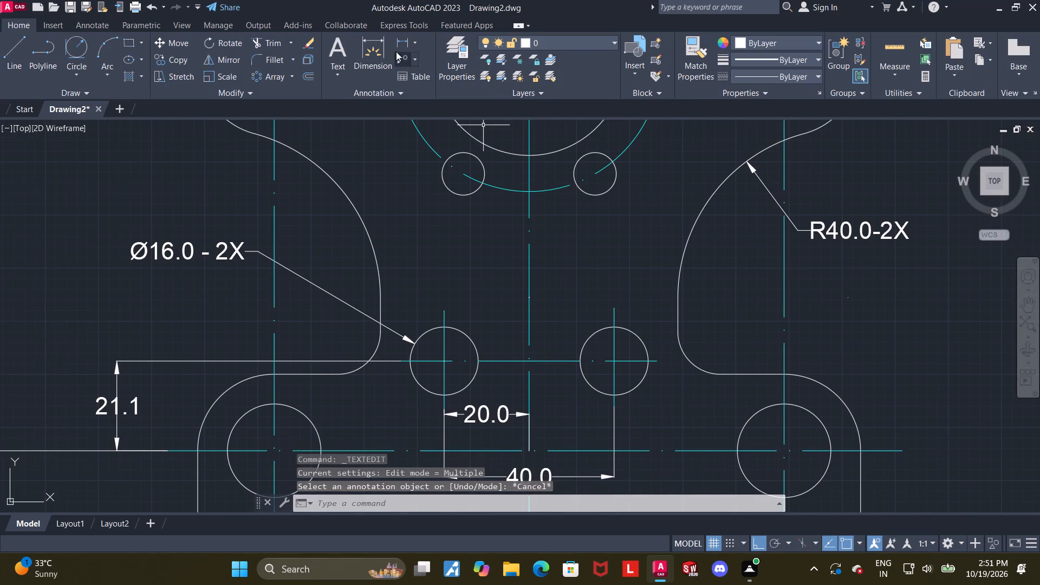
pyautogui.click(379, 48)
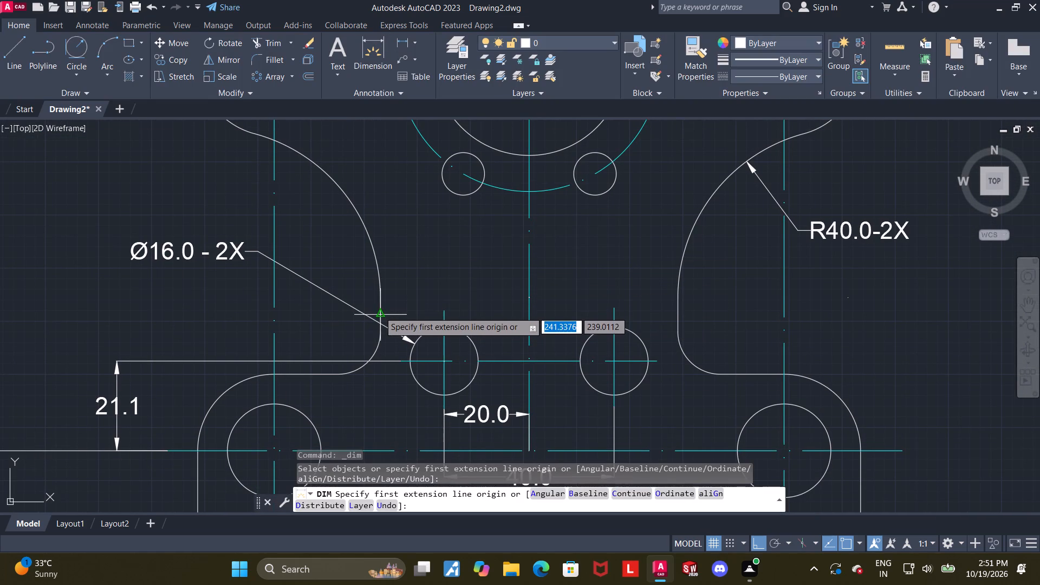
pyautogui.click(379, 314)
pyautogui.click(674, 317)
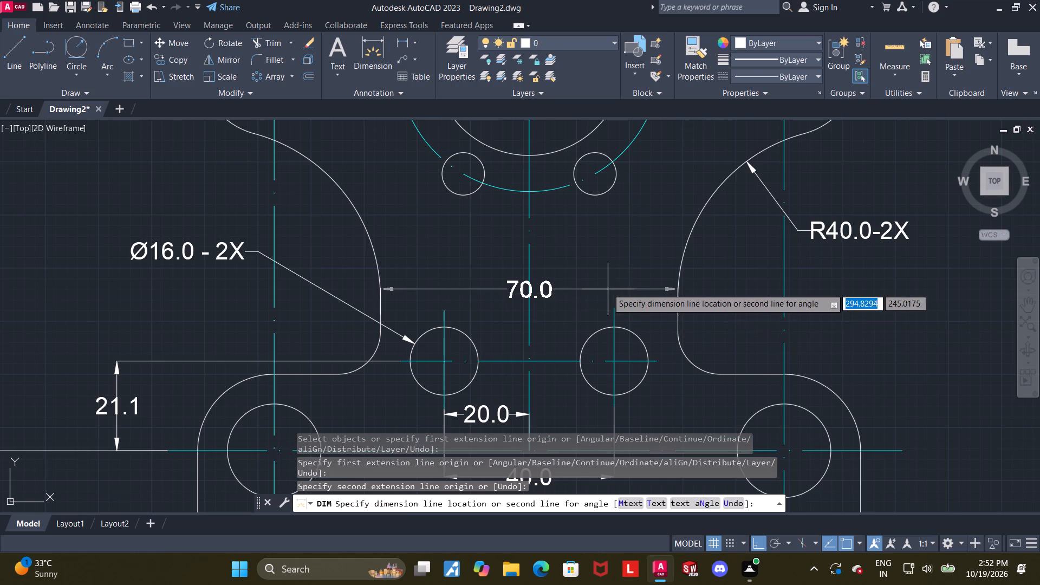
pyautogui.click(586, 275)
pyautogui.press('Escape')
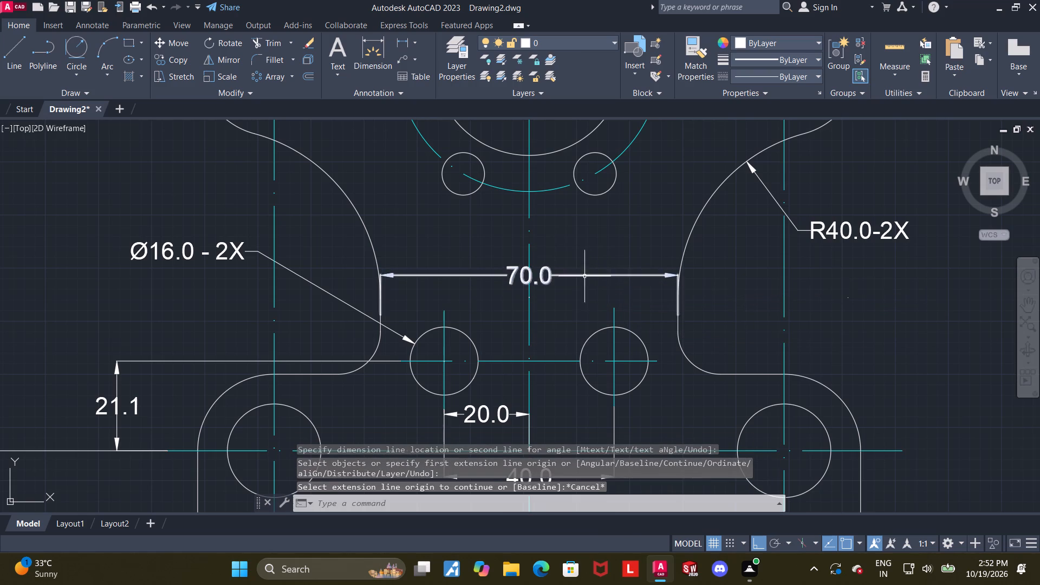
# Add a radius dimension to the small fillet at the bottom of the neck's right edge, placing its text just outside the outline.
pyautogui.scroll(-1, 607, 294)
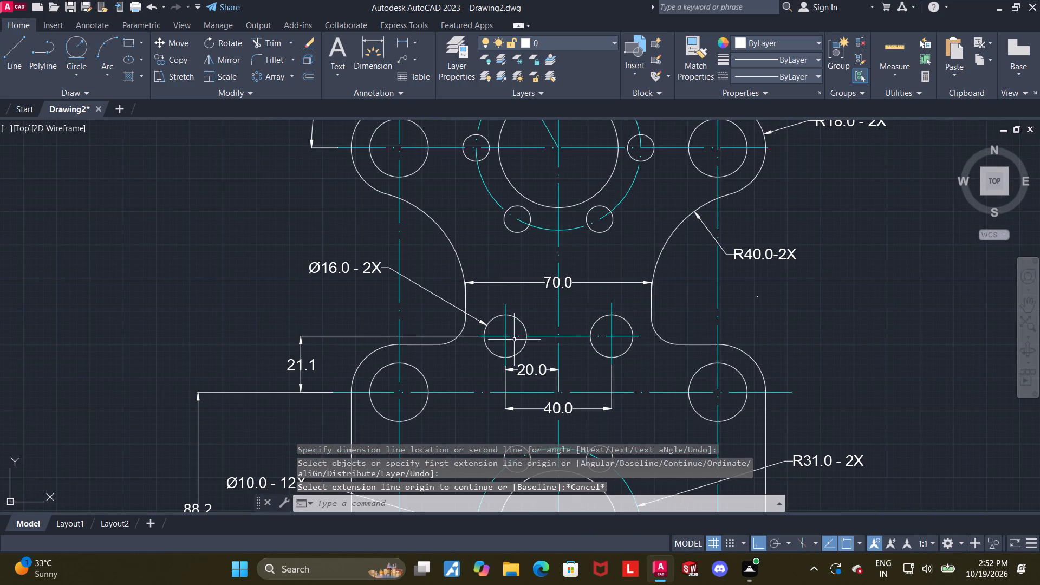
pyautogui.moveTo(851, 332); pyautogui.dragTo(843, 332, button='middle')
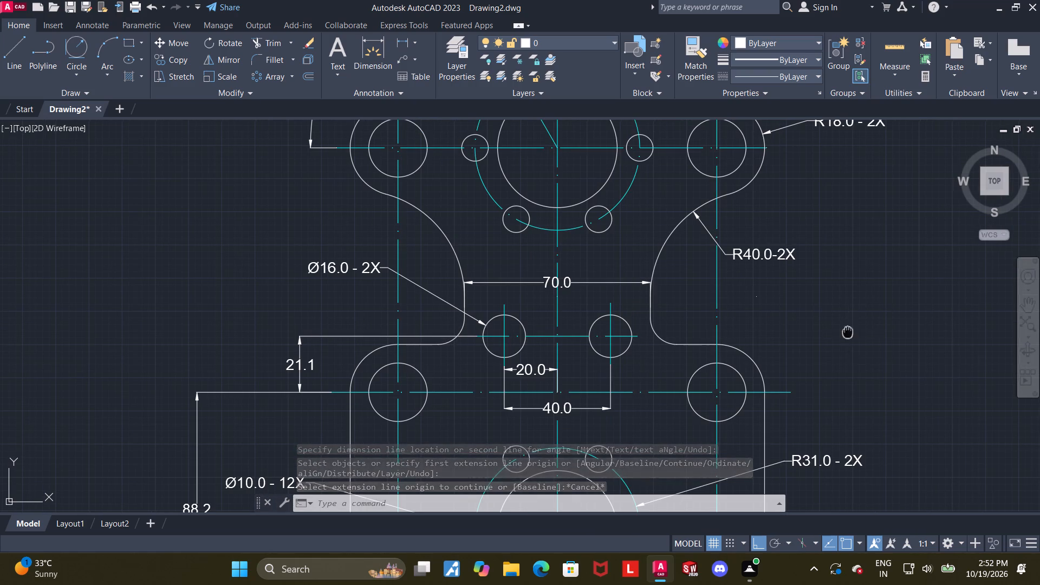
pyautogui.moveTo(843, 332); pyautogui.dragTo(712, 333, button='middle')
pyautogui.click(357, 42)
pyautogui.scroll(2, 671, 282)
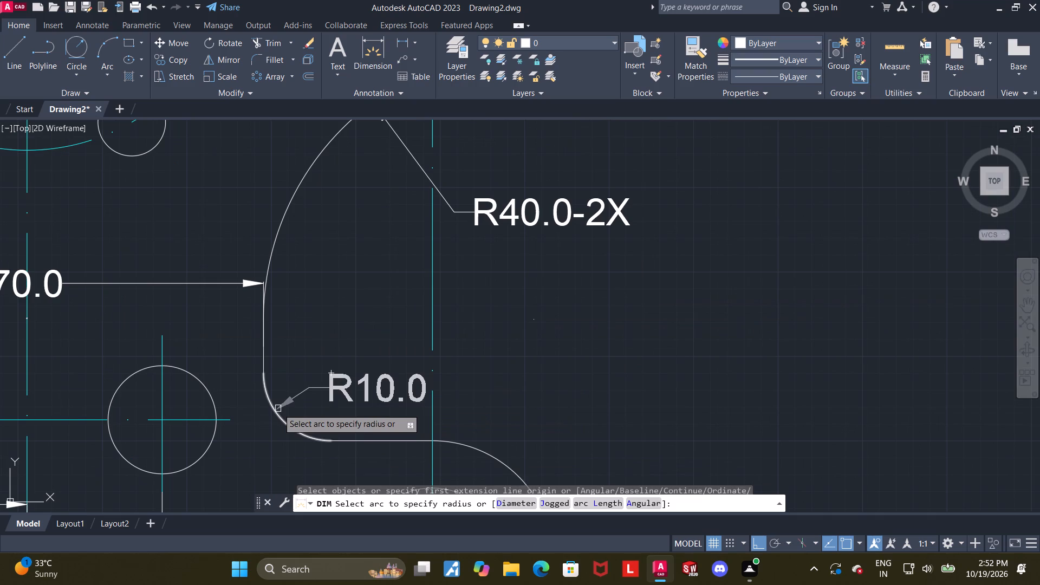
pyautogui.click(277, 408)
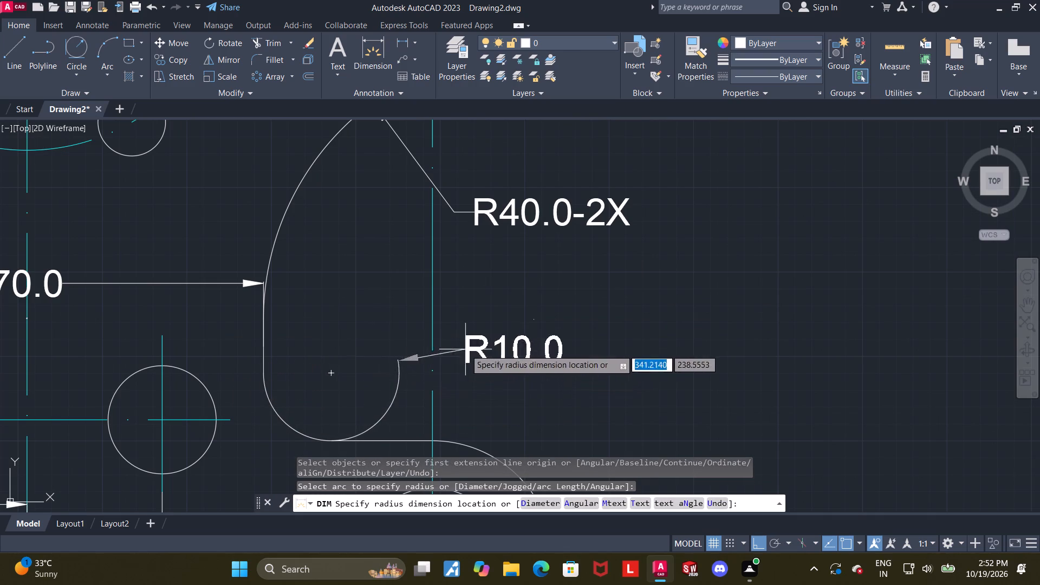
pyautogui.click(300, 404)
pyautogui.press('Escape')
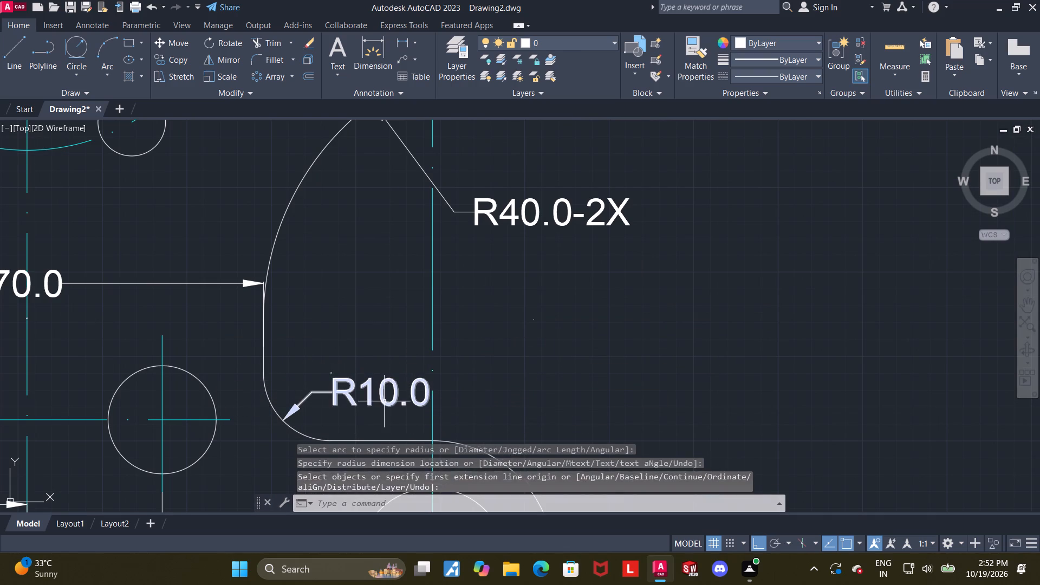
# Append " - 2X" to the radius dimension text of the neck's lower-right fillet.
pyautogui.doubleClick(384, 400)
pyautogui.press('Right')
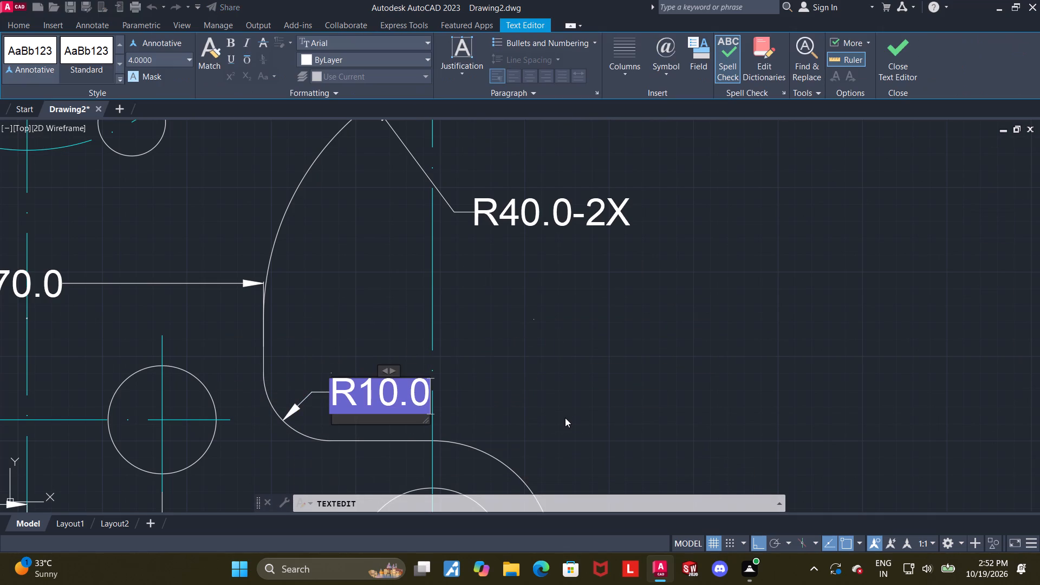
pyautogui.press('-')
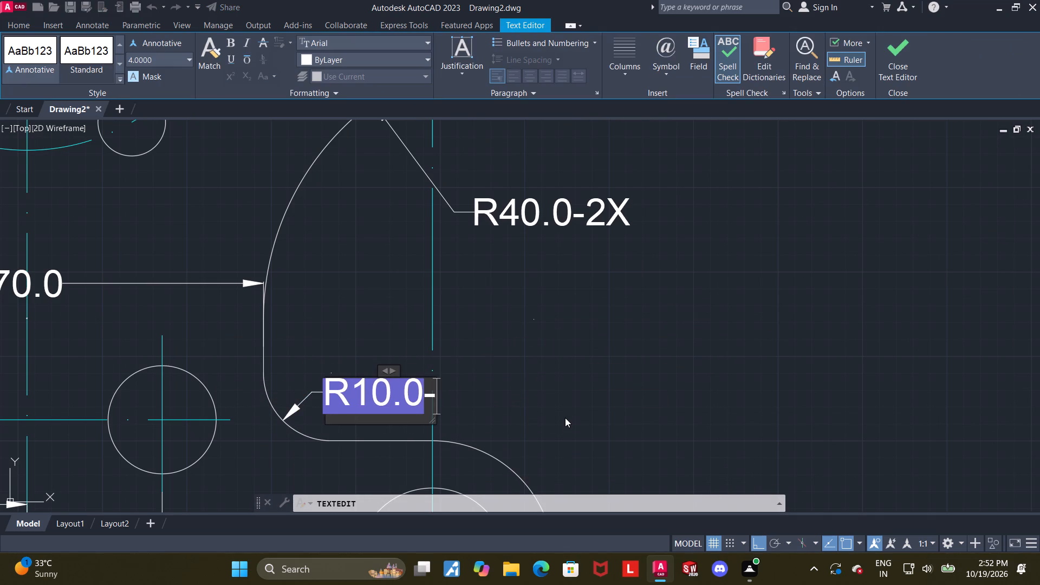
pyautogui.press('BackSpace')
pyautogui.press('space')
pyautogui.write('-')
pyautogui.press('space')
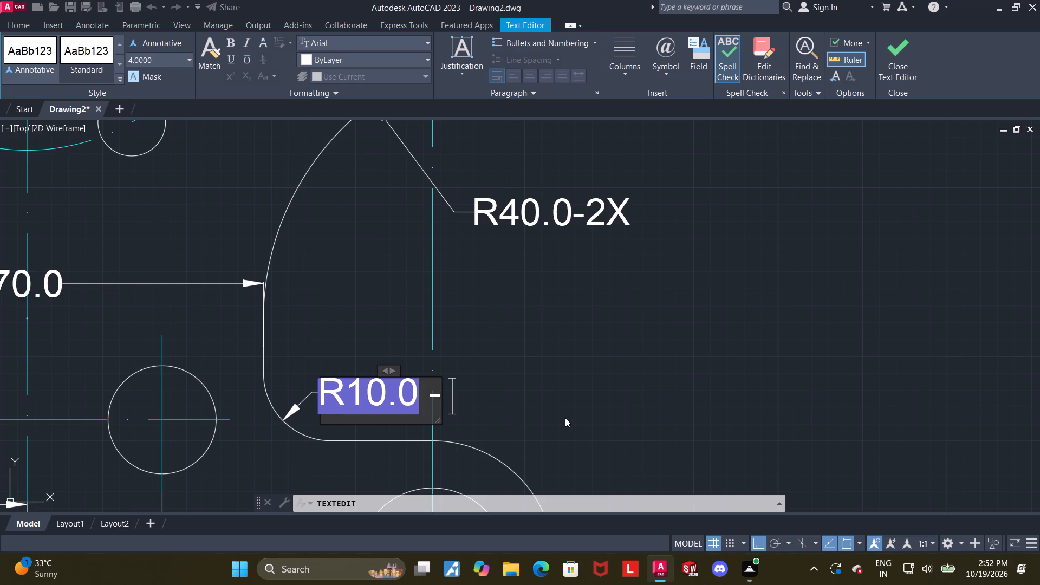
pyautogui.press('2')
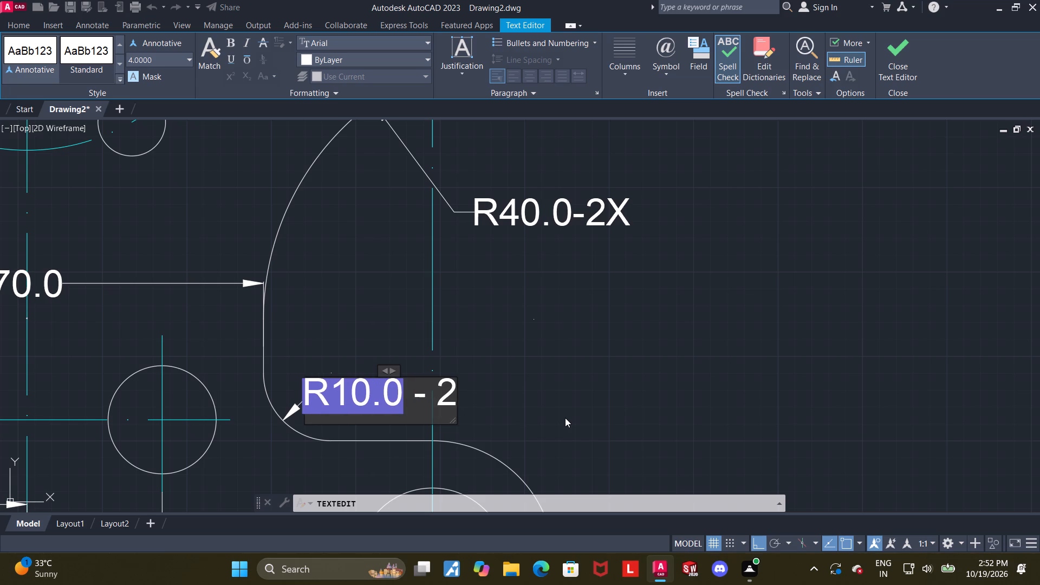
pyautogui.press('x')
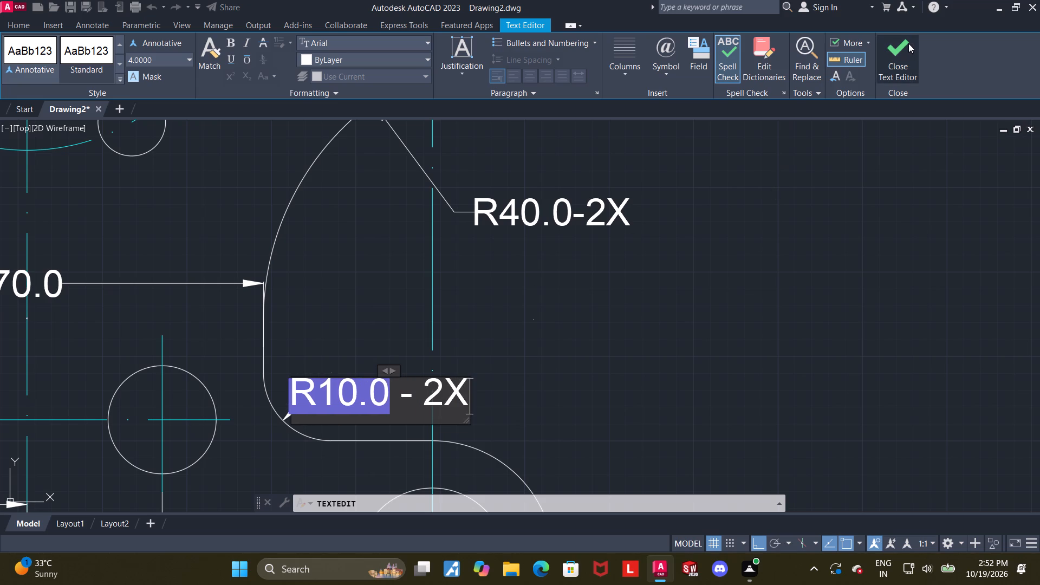
pyautogui.click(908, 43)
pyautogui.scroll(-1, 759, 268)
pyautogui.moveTo(628, 496); pyautogui.dragTo(571, 437, button='middle')
pyautogui.moveTo(653, 390); pyautogui.dragTo(547, 289, button='middle')
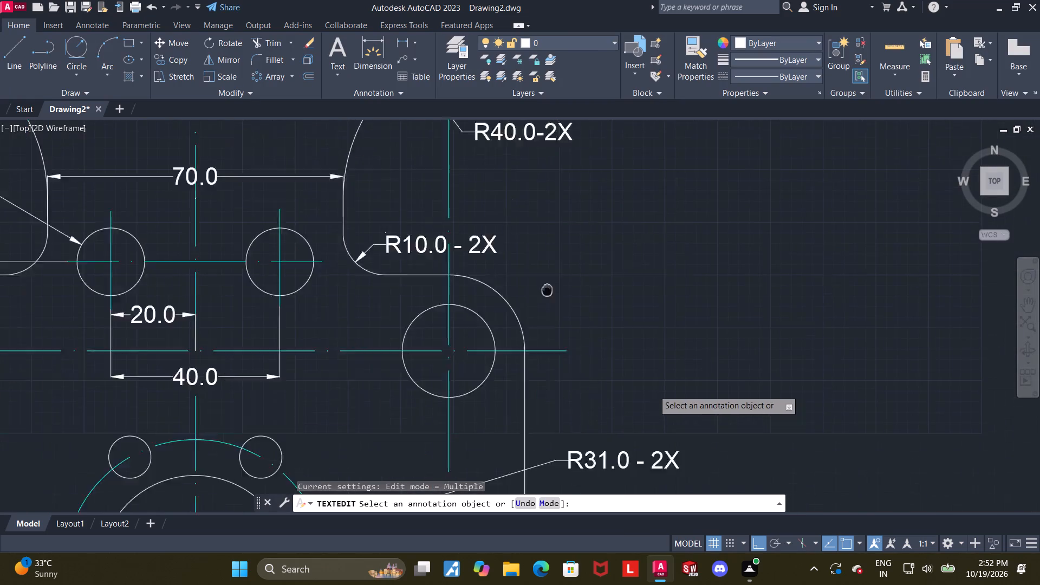
pyautogui.moveTo(547, 289); pyautogui.dragTo(469, 216, button='middle')
pyautogui.press('Escape')
pyautogui.press('Escape')
# Add a radius dimension to the lower plate's upper-right corner arc, placing its text outside the outline.
pyautogui.click(377, 42)
pyautogui.scroll(1, 504, 158)
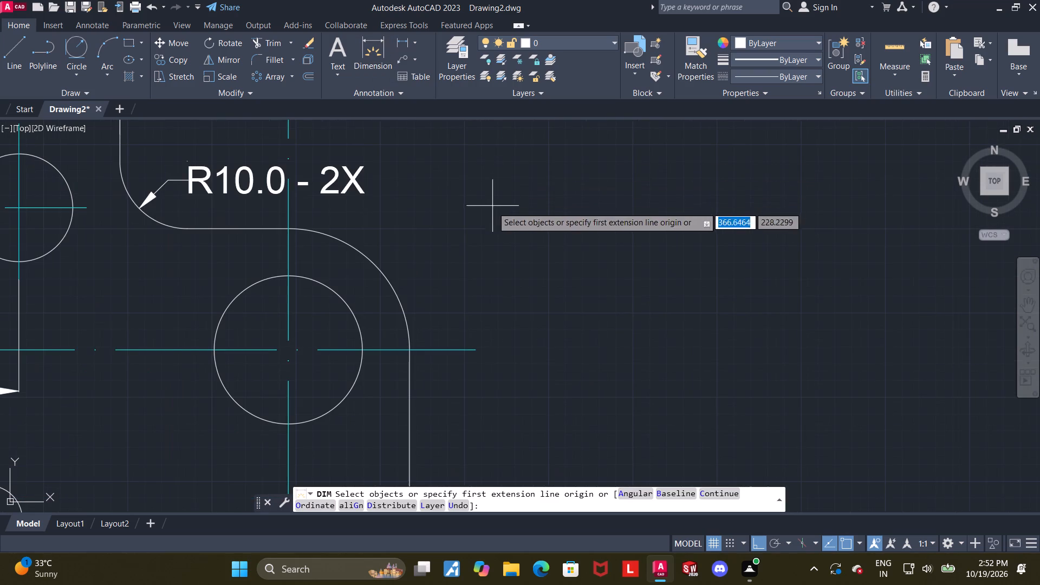
pyautogui.click(401, 300)
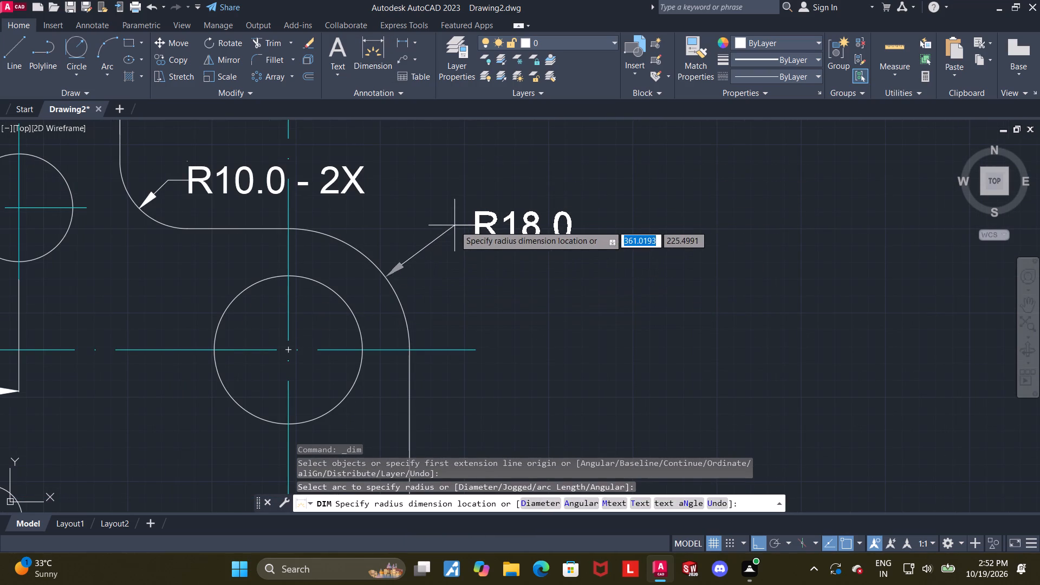
pyautogui.click(453, 227)
pyautogui.press('Escape')
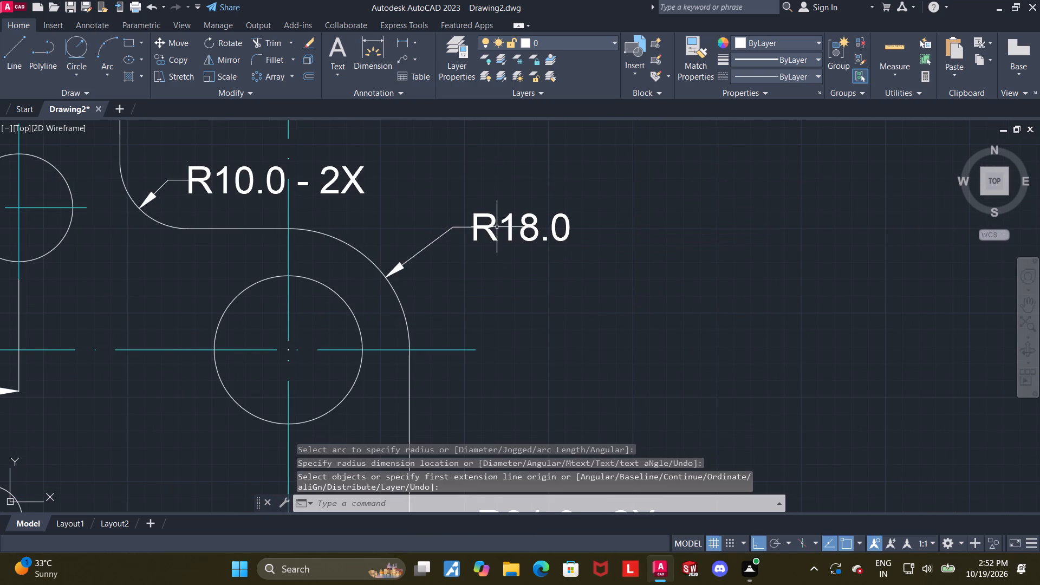
# Append " - 4X" to the radius dimension text of the lower plate's upper-right corner arc.
pyautogui.doubleClick(497, 227)
pyautogui.press('Escape')
pyautogui.doubleClick(559, 232)
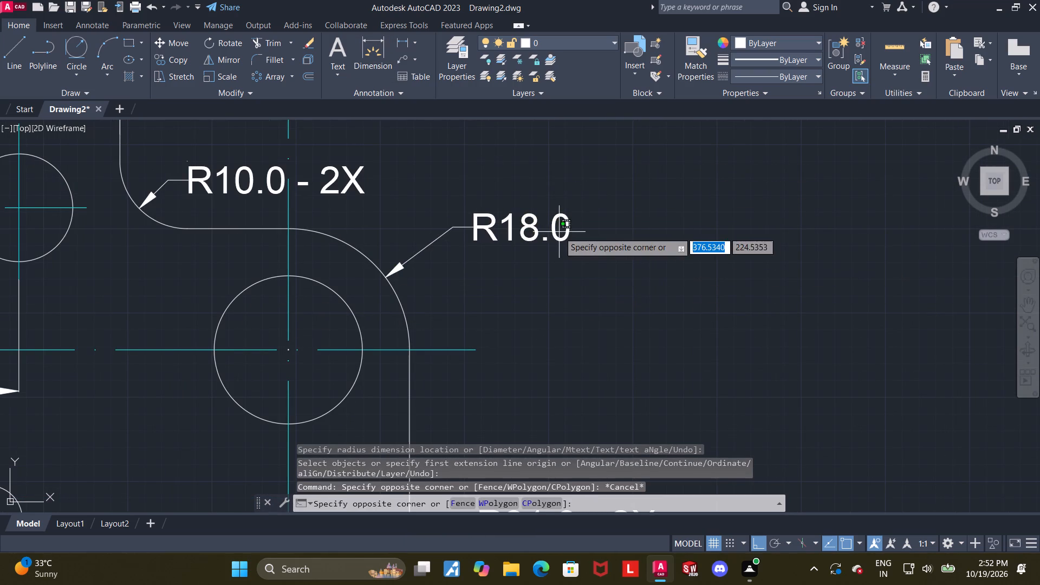
pyautogui.press('Escape')
pyautogui.doubleClick(566, 232)
pyautogui.press('Right')
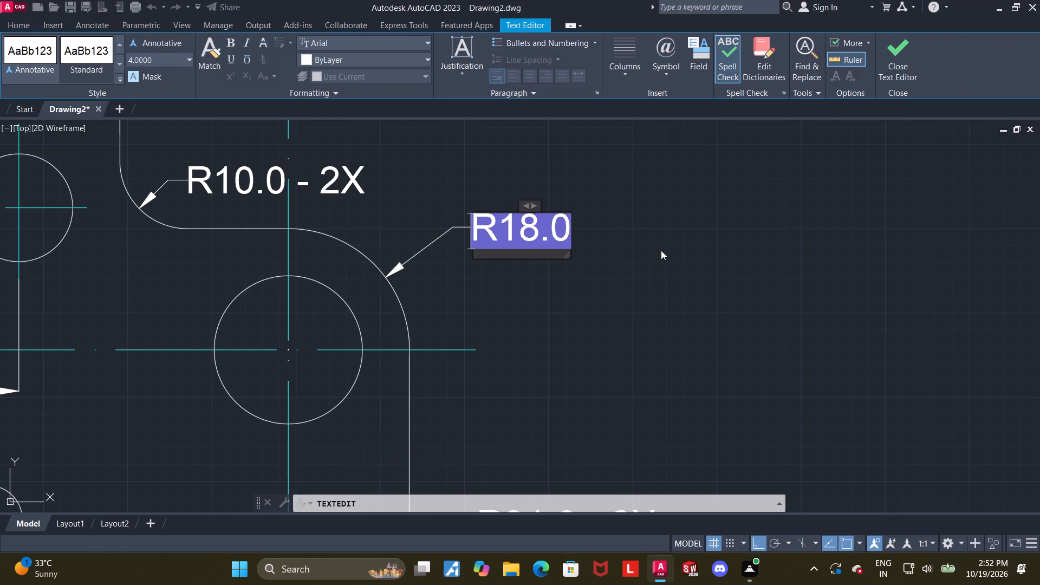
pyautogui.press('-')
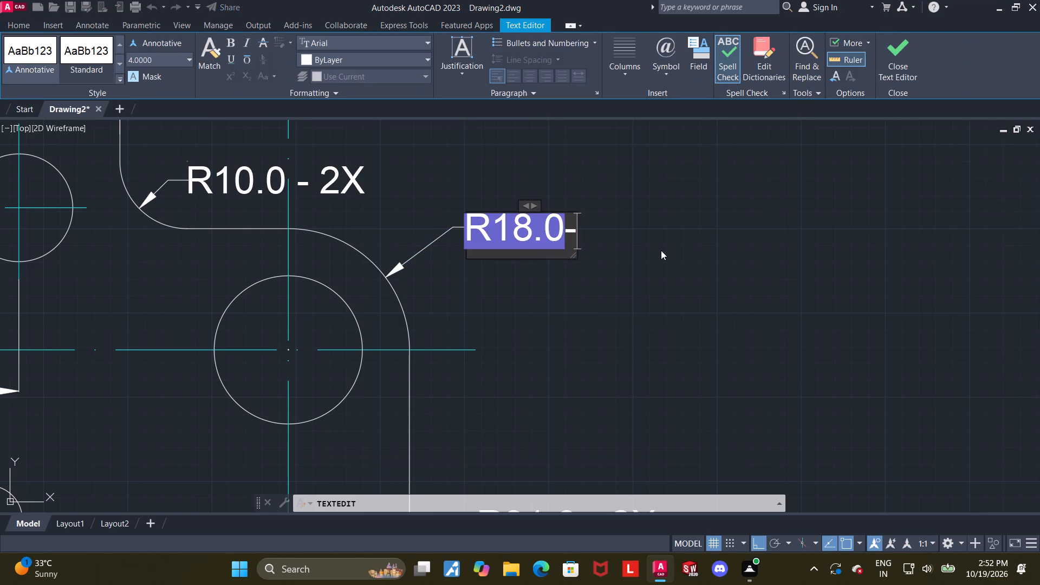
pyautogui.press('space')
pyautogui.press('BackSpace')
pyautogui.press('BackSpace')
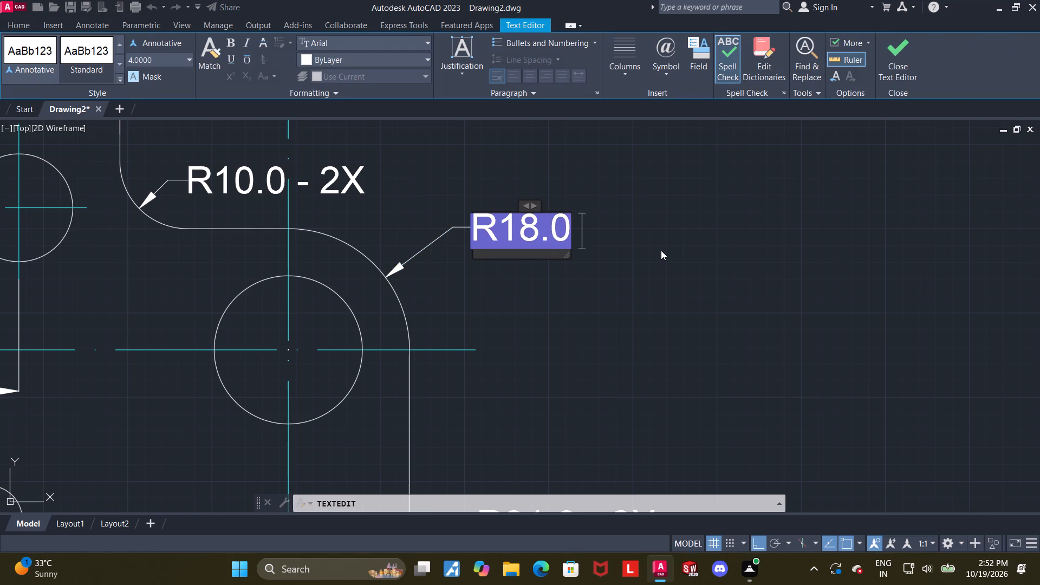
pyautogui.press('space')
pyautogui.write('-4')
pyautogui.press('space')
pyautogui.press('BackSpace')
pyautogui.press('BackSpace')
pyautogui.press('space')
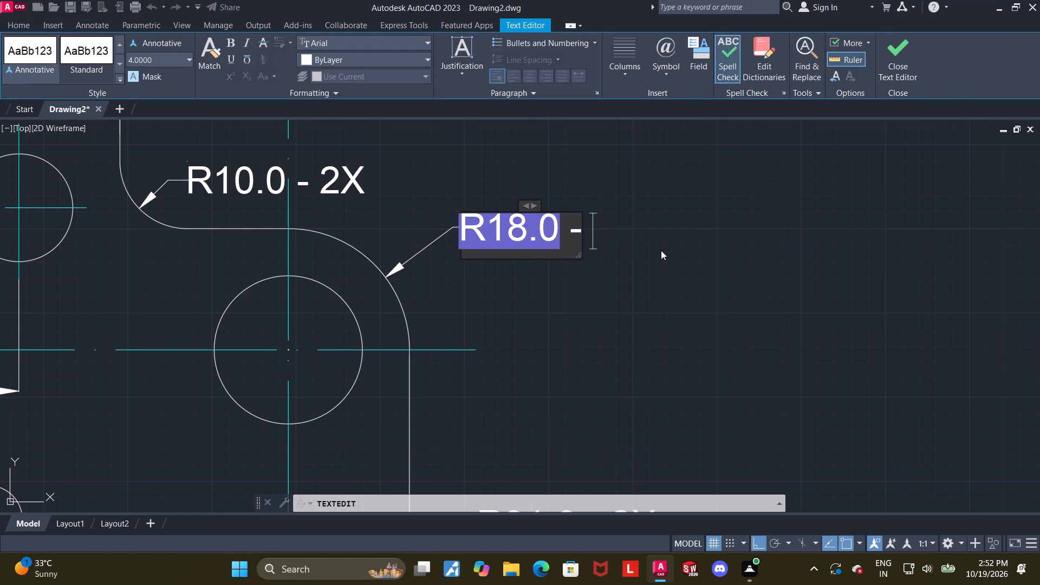
pyautogui.write('4')
pyautogui.press('space')
pyautogui.press('BackSpace')
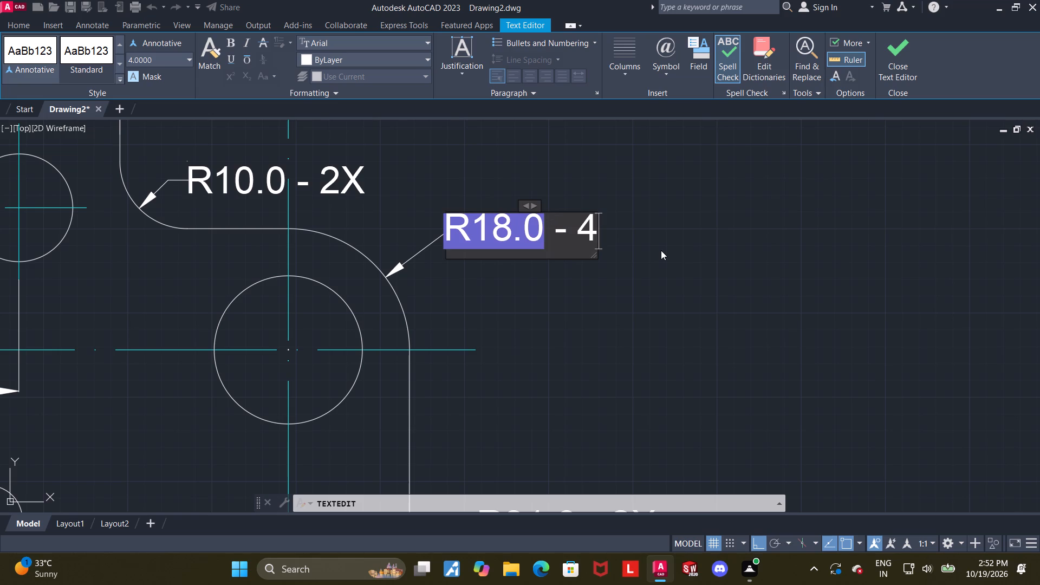
pyautogui.click(893, 60)
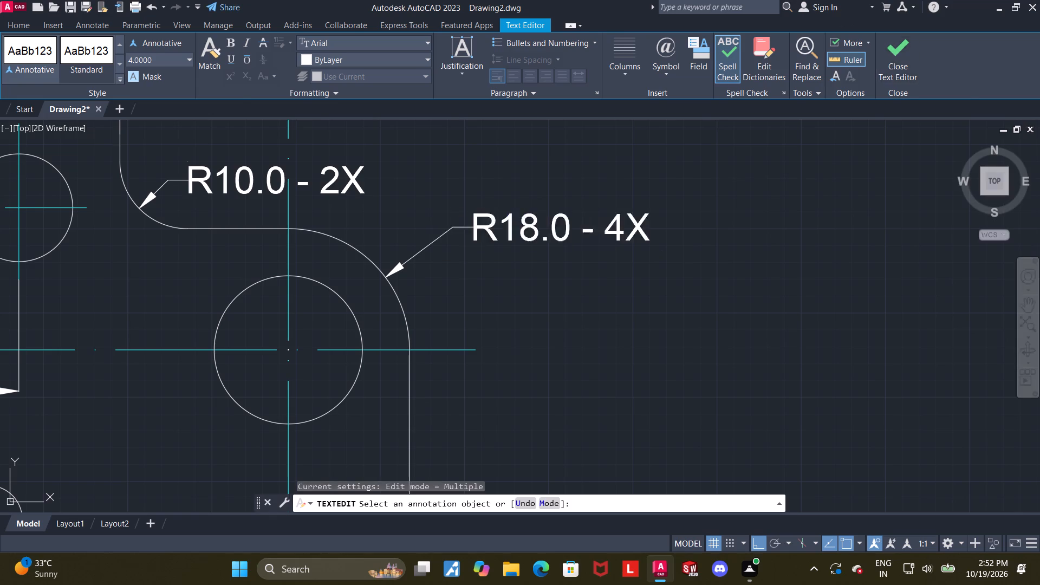
pyautogui.scroll(-3, 770, 230)
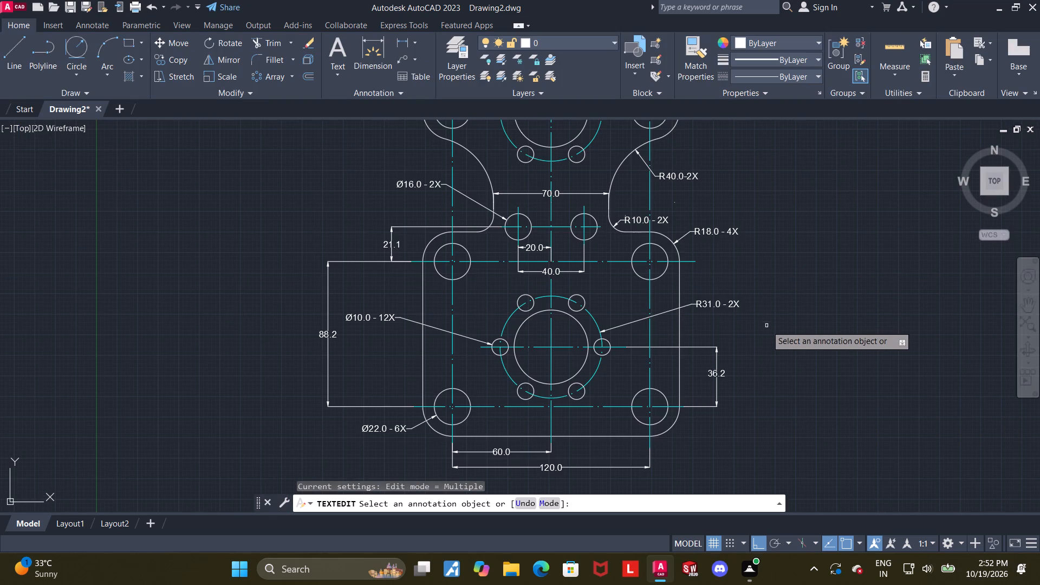
pyautogui.scroll(-1, 765, 307)
pyautogui.moveTo(764, 300); pyautogui.dragTo(762, 284, button='middle')
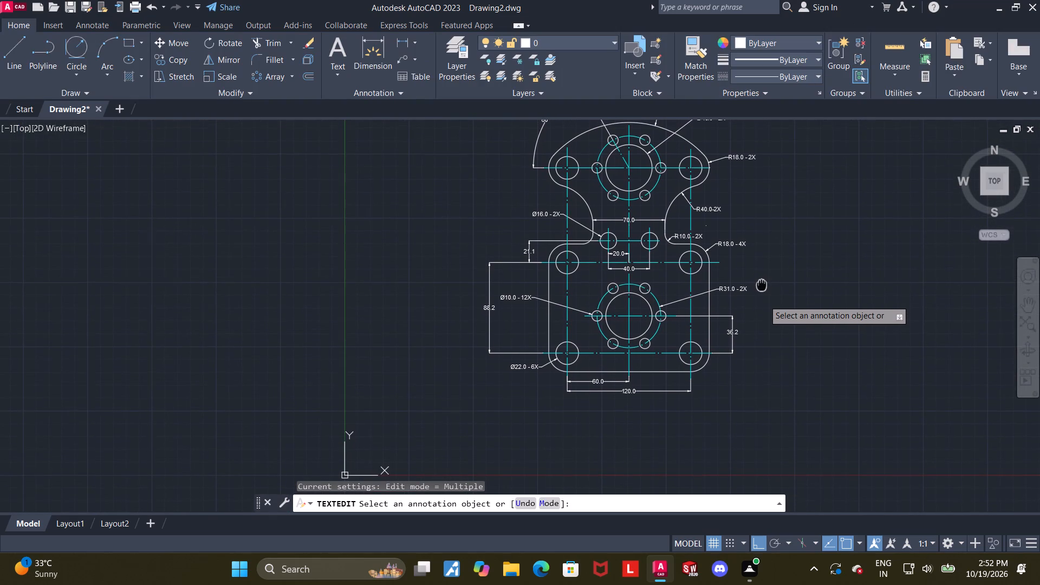
pyautogui.moveTo(762, 284); pyautogui.dragTo(739, 354, button='middle')
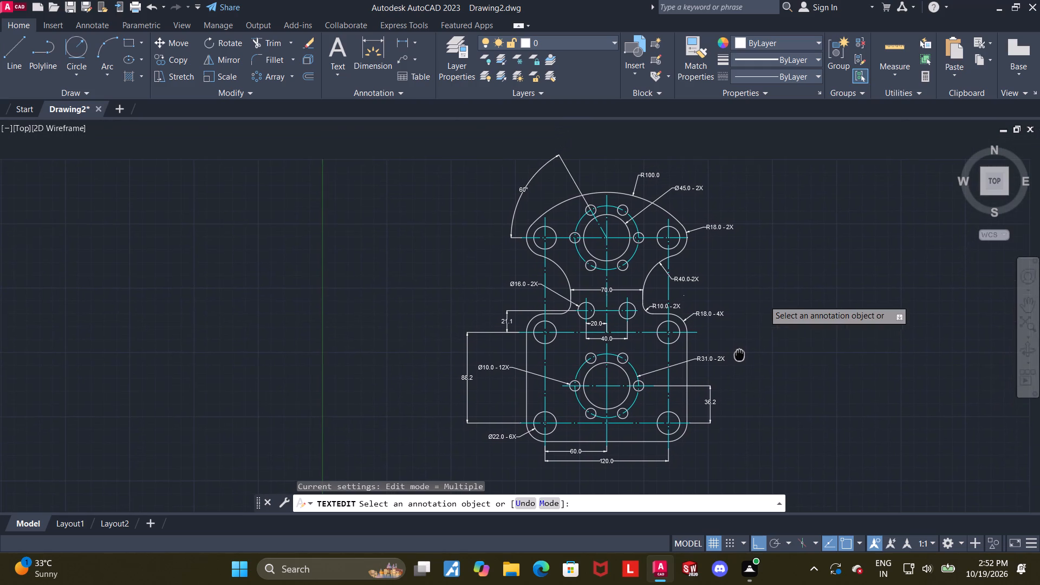
pyautogui.moveTo(739, 354); pyautogui.dragTo(739, 354, button='middle')
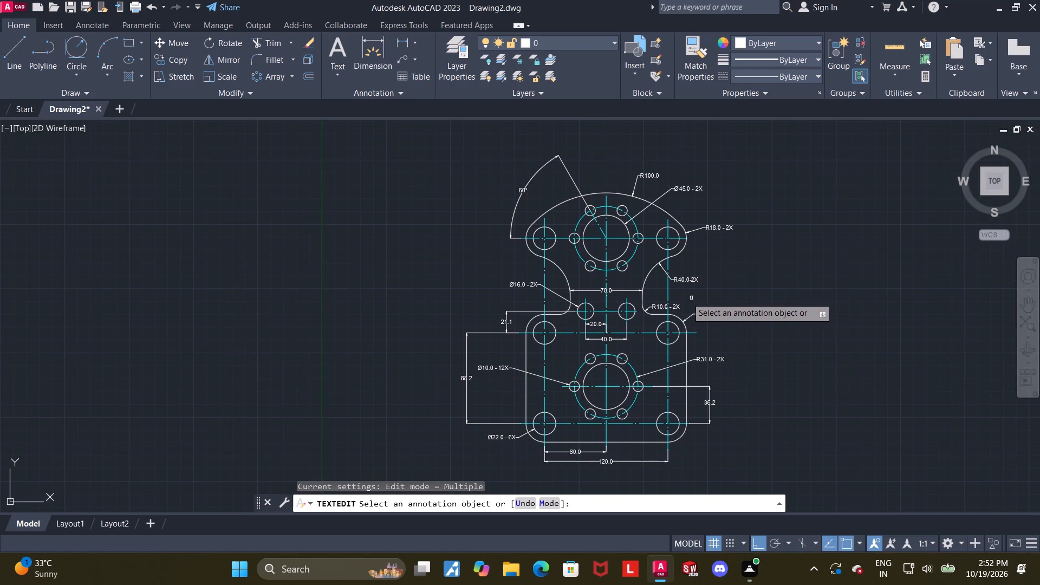
pyautogui.press('Escape')
pyautogui.press('Escape')
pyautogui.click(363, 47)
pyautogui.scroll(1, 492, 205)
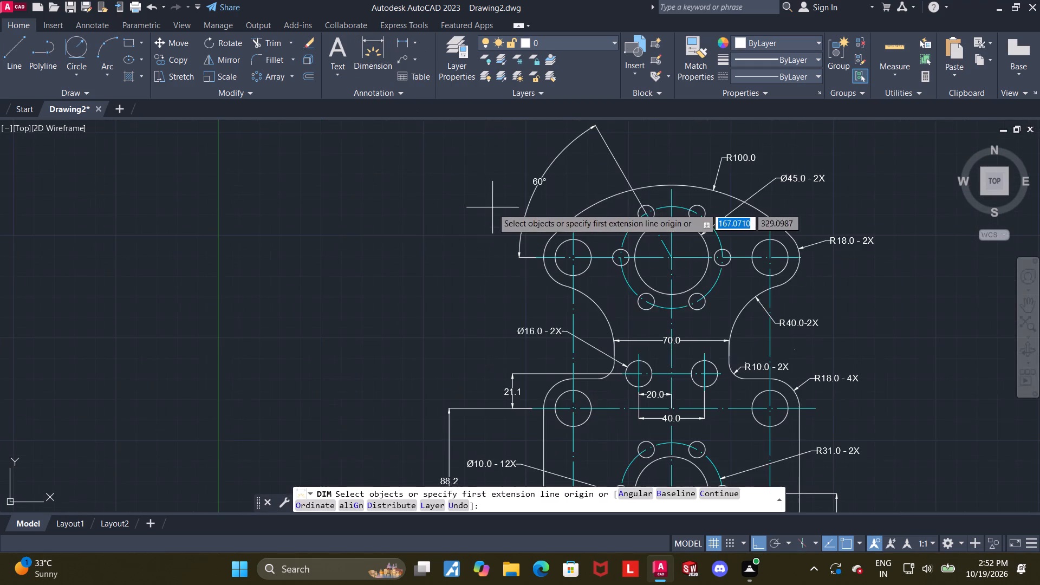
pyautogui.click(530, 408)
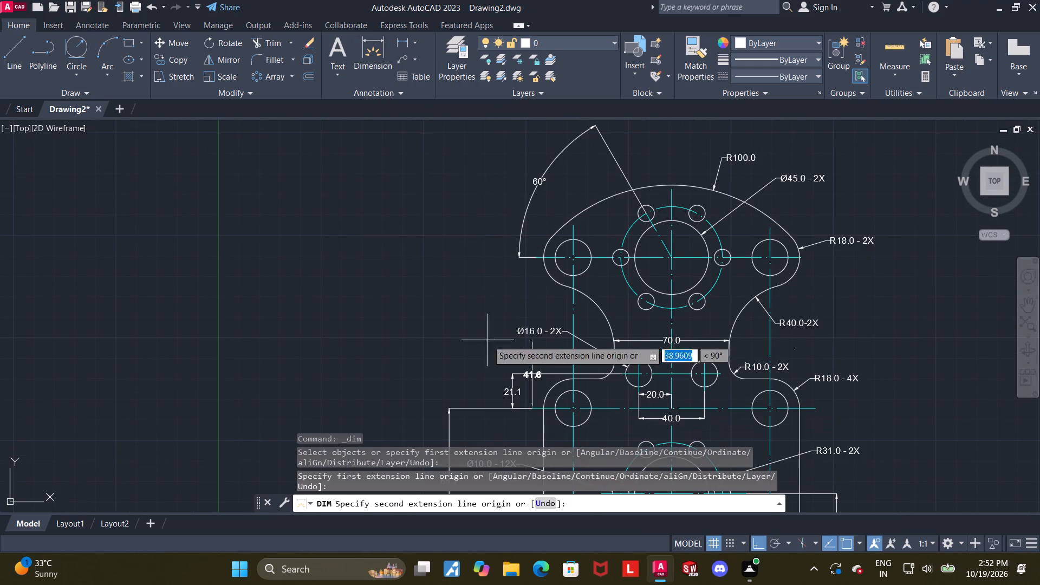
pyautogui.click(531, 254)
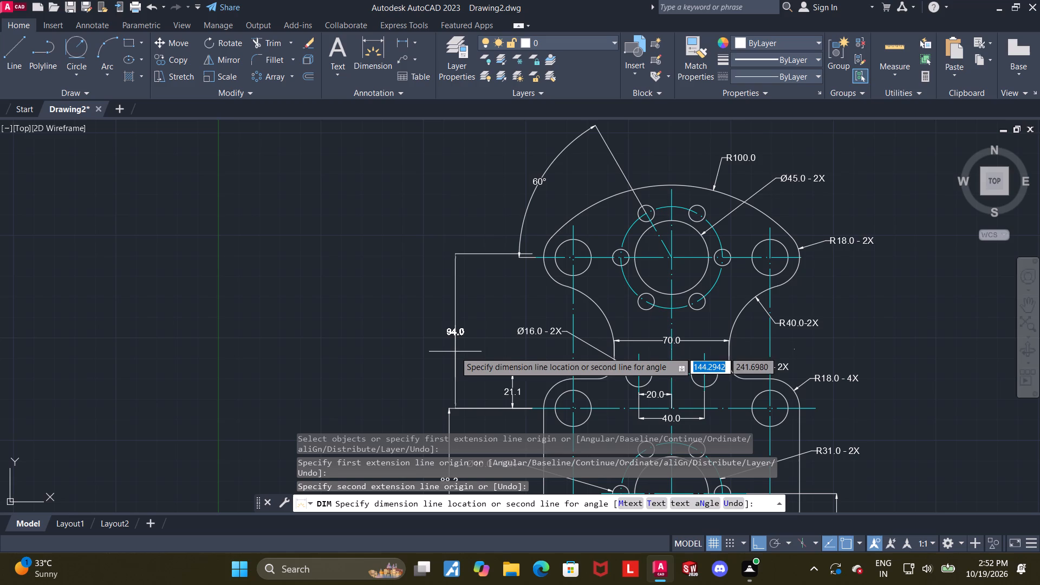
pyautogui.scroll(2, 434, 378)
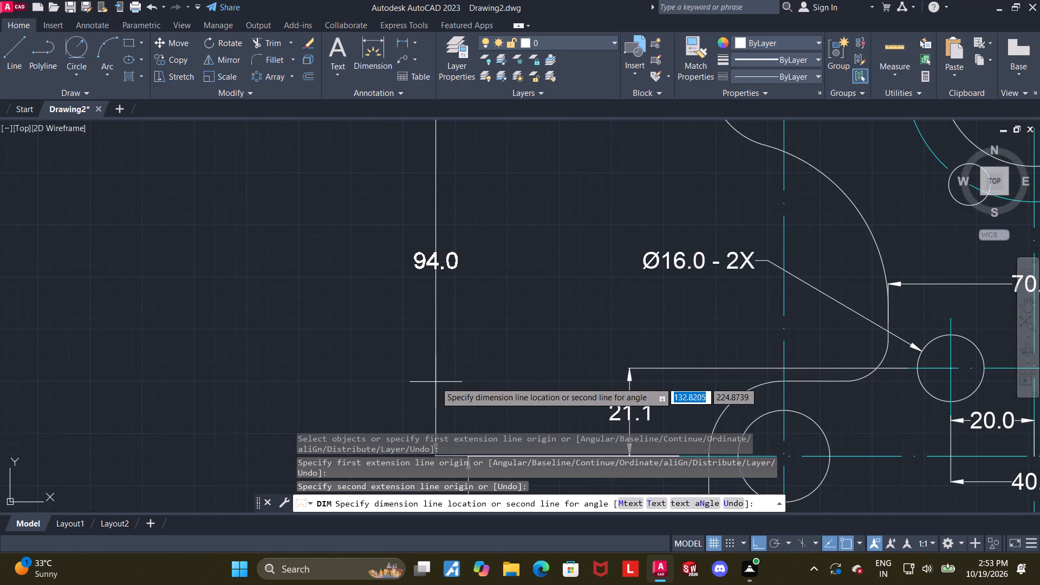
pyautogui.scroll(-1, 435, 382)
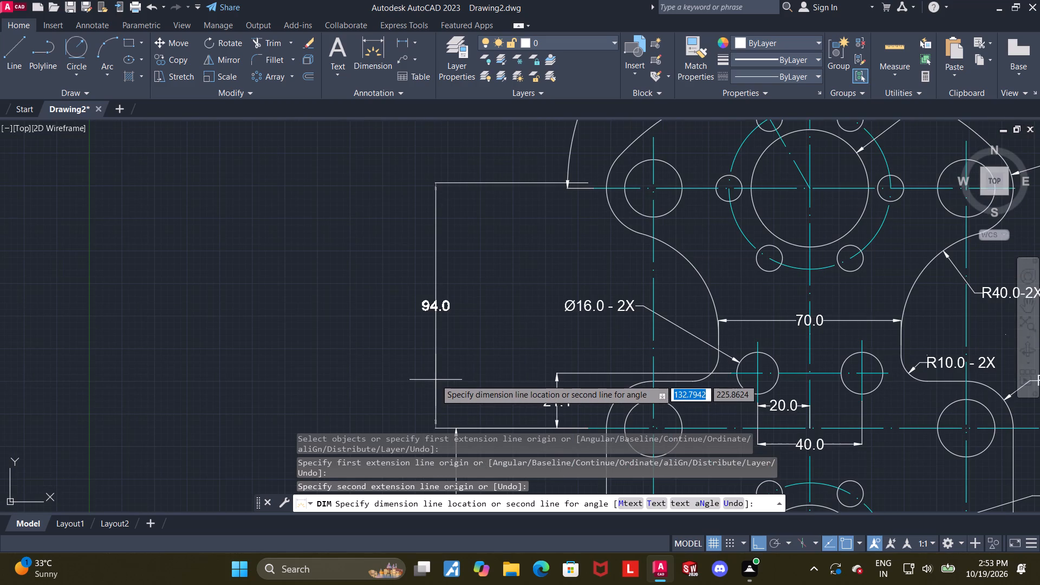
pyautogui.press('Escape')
# Dimension the vertical distance between the upper extension's hole centerline and the lower plate's top hole centerline, aligning it with the 88.2 dimension.
pyautogui.moveTo(434, 378); pyautogui.dragTo(295, 355, button='middle')
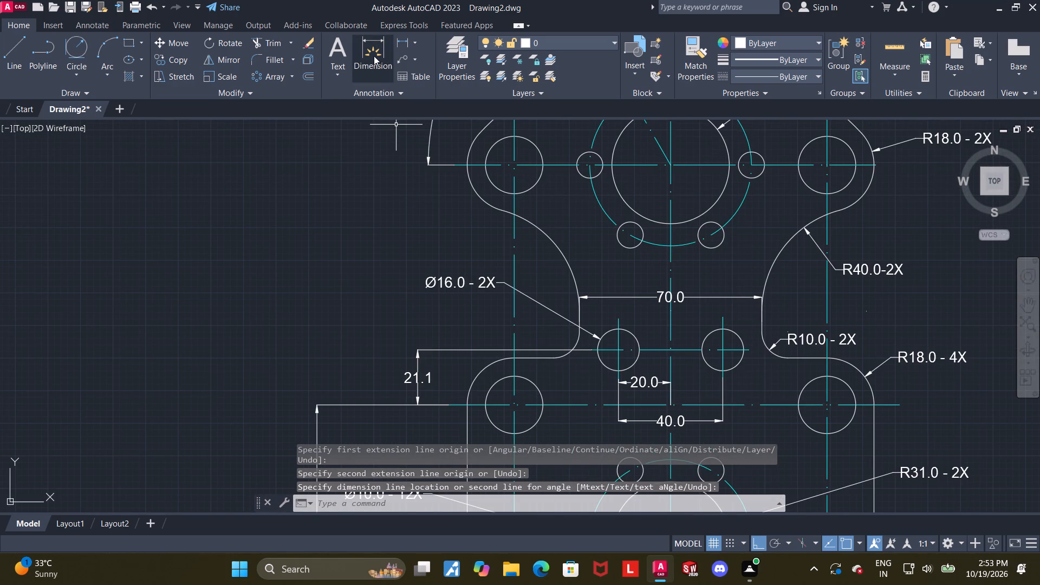
pyautogui.click(374, 56)
pyautogui.click(451, 162)
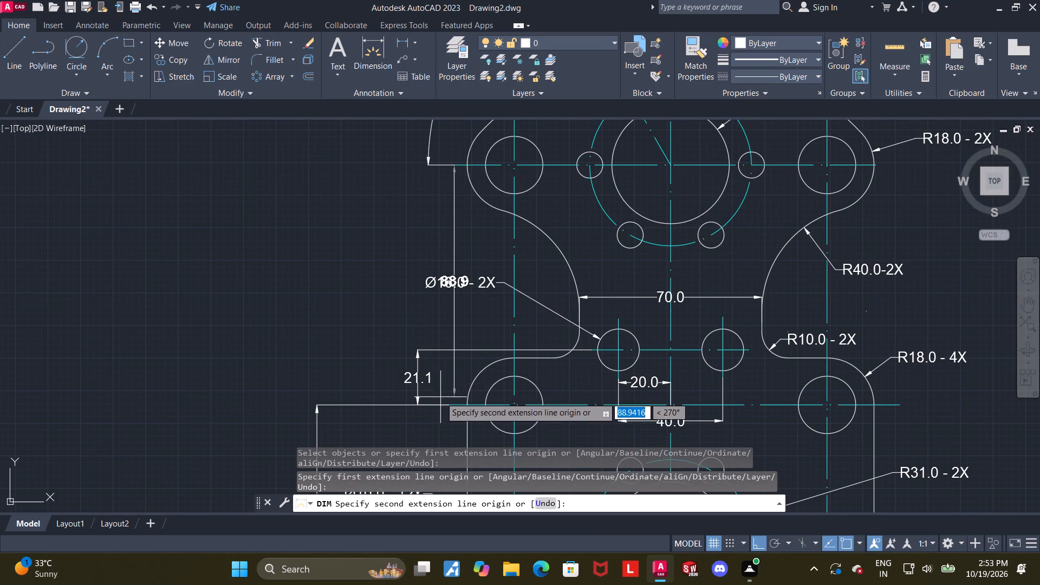
pyautogui.click(448, 406)
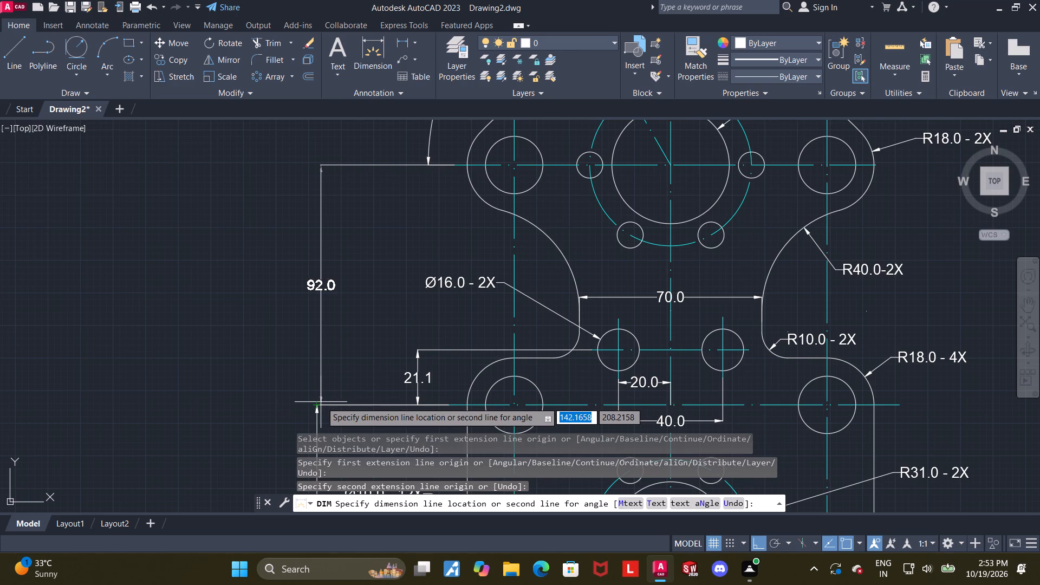
pyautogui.click(317, 404)
pyautogui.press('Escape')
# Examine the dimensions and notes around the upper extension and neck for anything still missing.
pyautogui.scroll(-2, 317, 404)
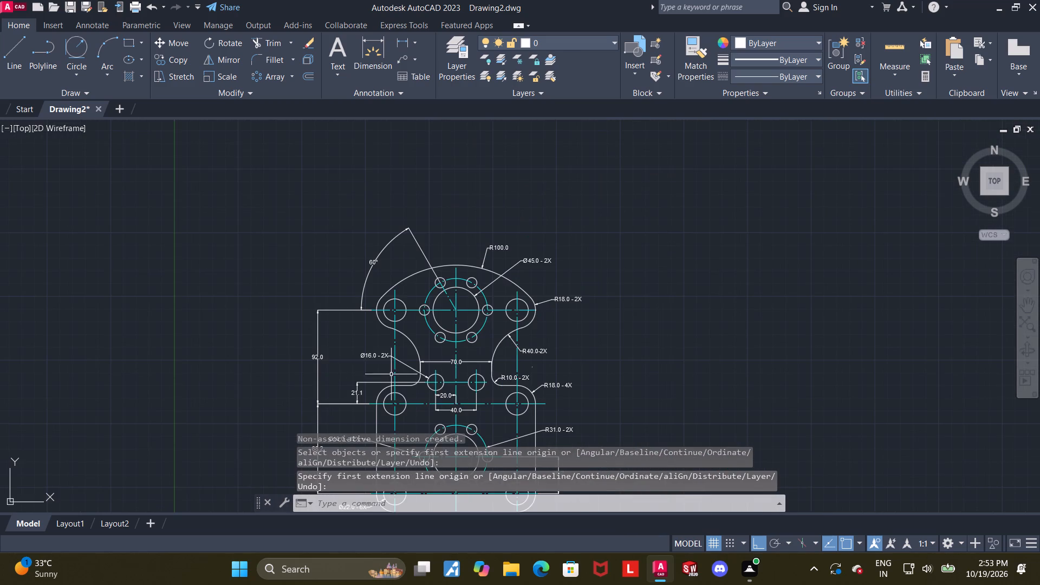
pyautogui.moveTo(347, 359); pyautogui.dragTo(343, 339, button='middle')
pyautogui.scroll(1, 415, 236)
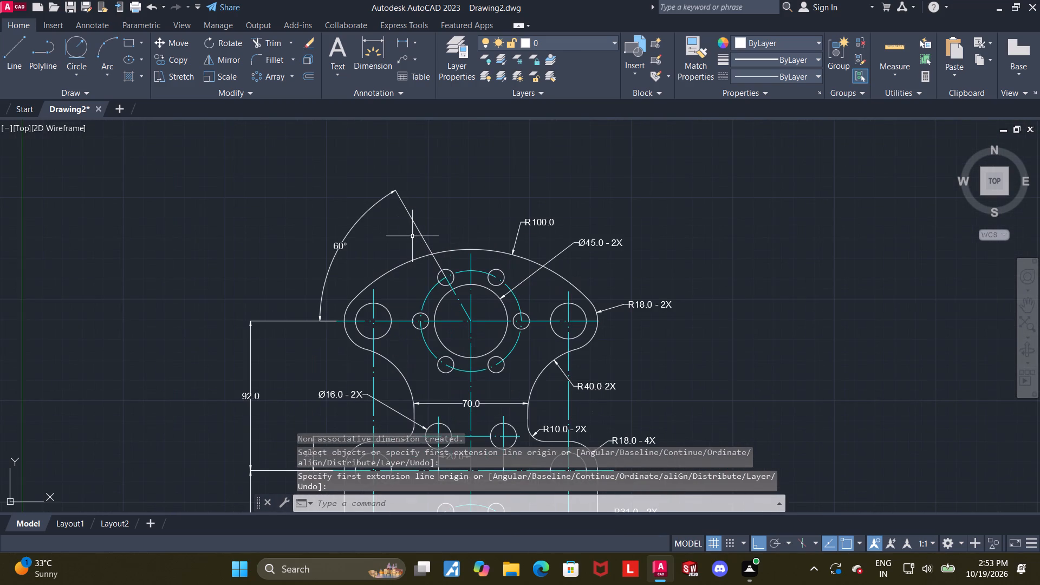
pyautogui.moveTo(400, 246); pyautogui.dragTo(366, 286, button='middle')
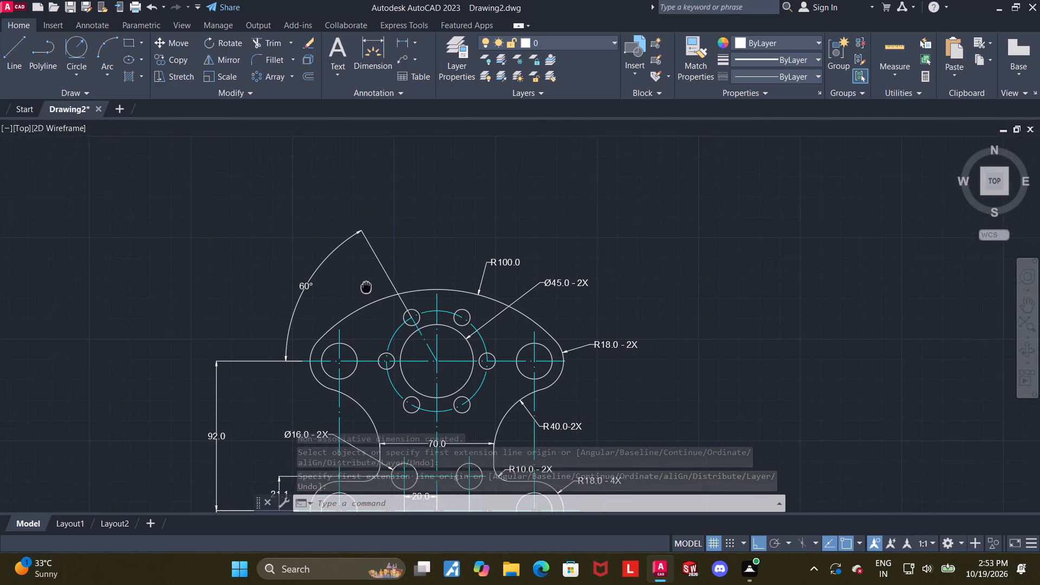
pyautogui.moveTo(366, 286); pyautogui.dragTo(311, 261, button='middle')
pyautogui.scroll(2, 459, 250)
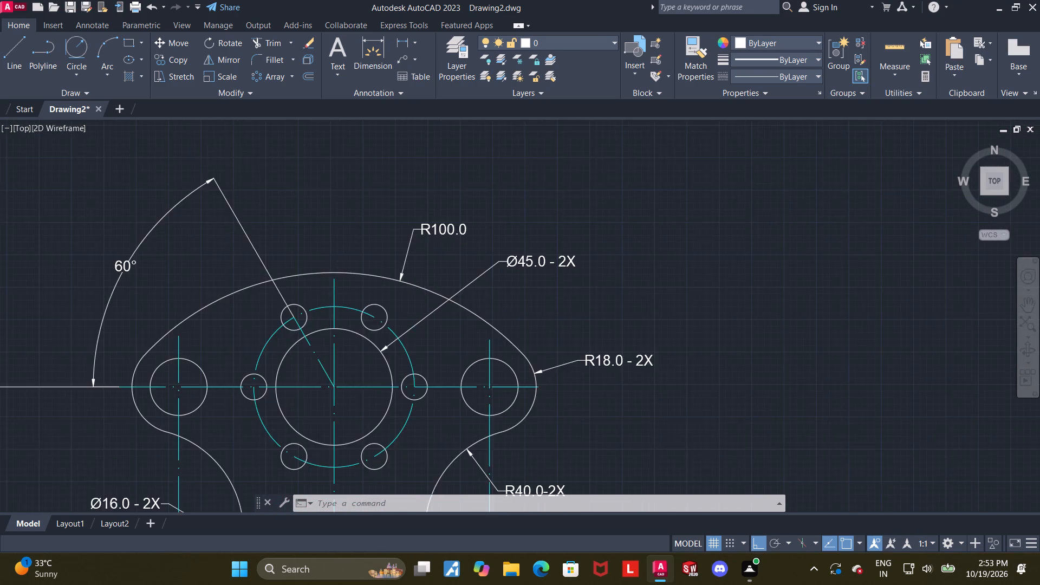
pyautogui.scroll(-1, 458, 248)
pyautogui.moveTo(597, 285); pyautogui.dragTo(577, 287, button='middle')
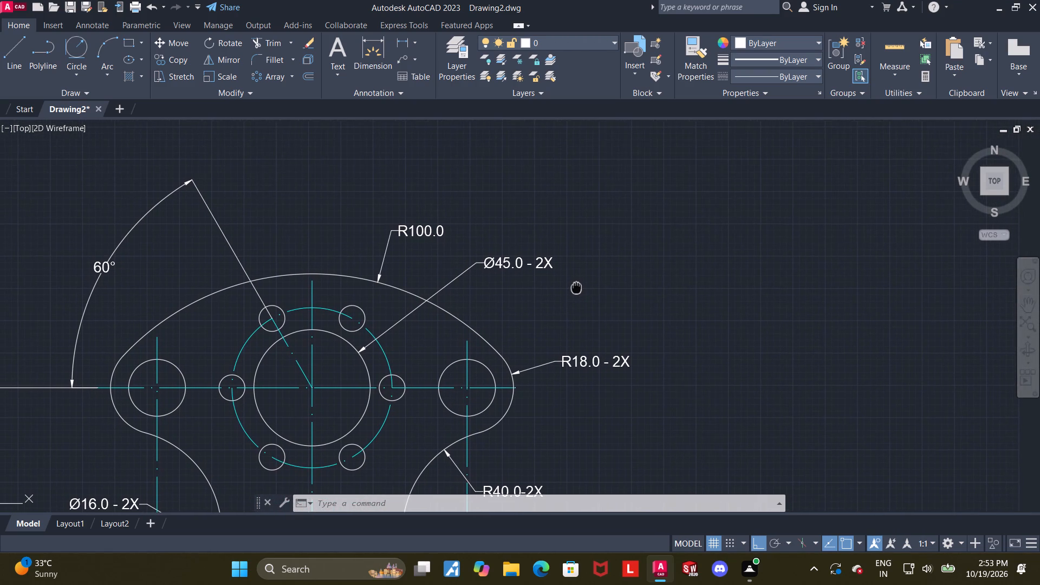
pyautogui.moveTo(577, 287); pyautogui.dragTo(548, 293, button='middle')
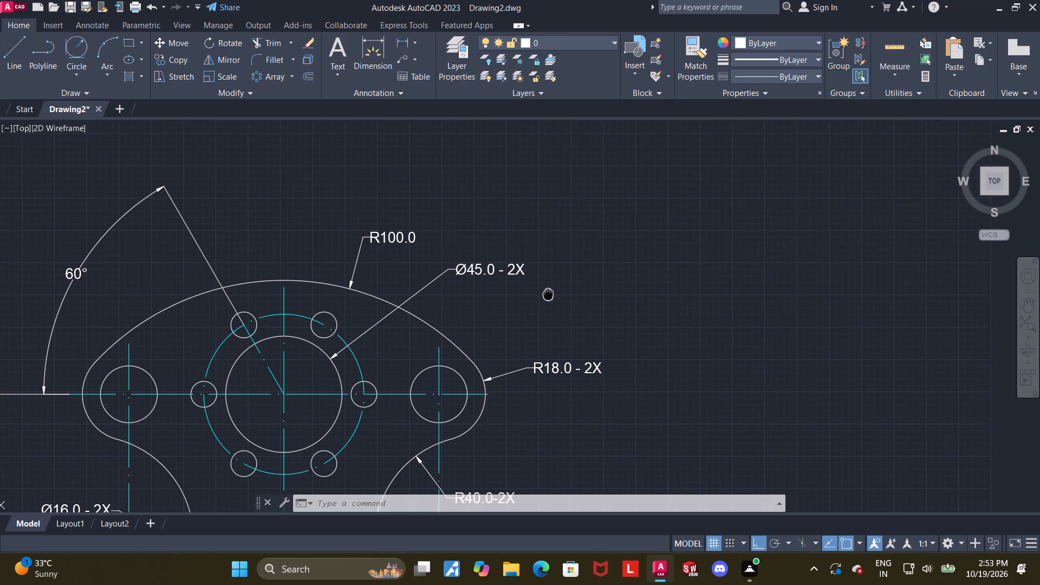
pyautogui.moveTo(548, 293); pyautogui.dragTo(548, 266, button='middle')
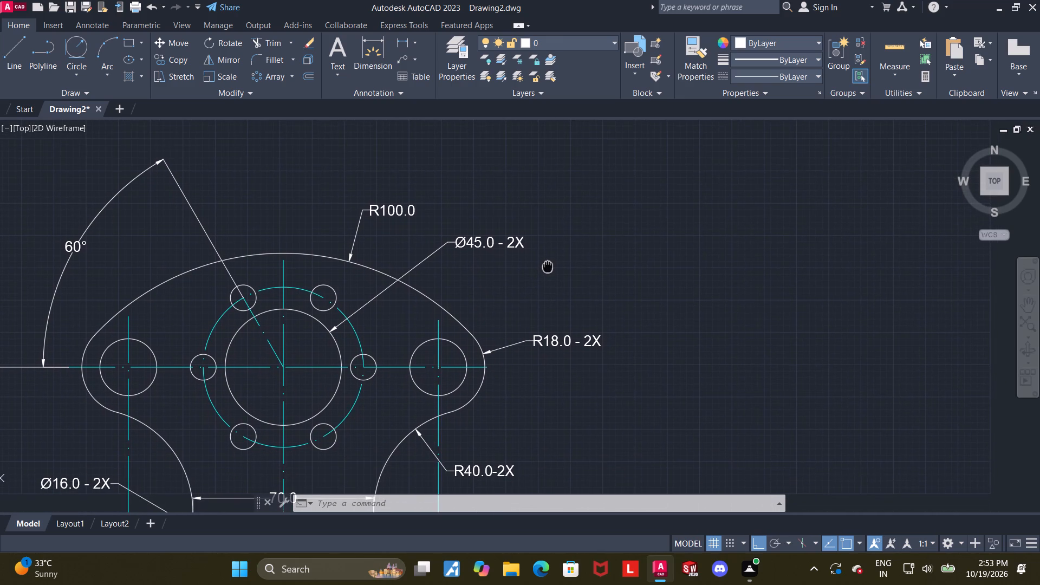
pyautogui.moveTo(548, 266); pyautogui.dragTo(561, 225, button='middle')
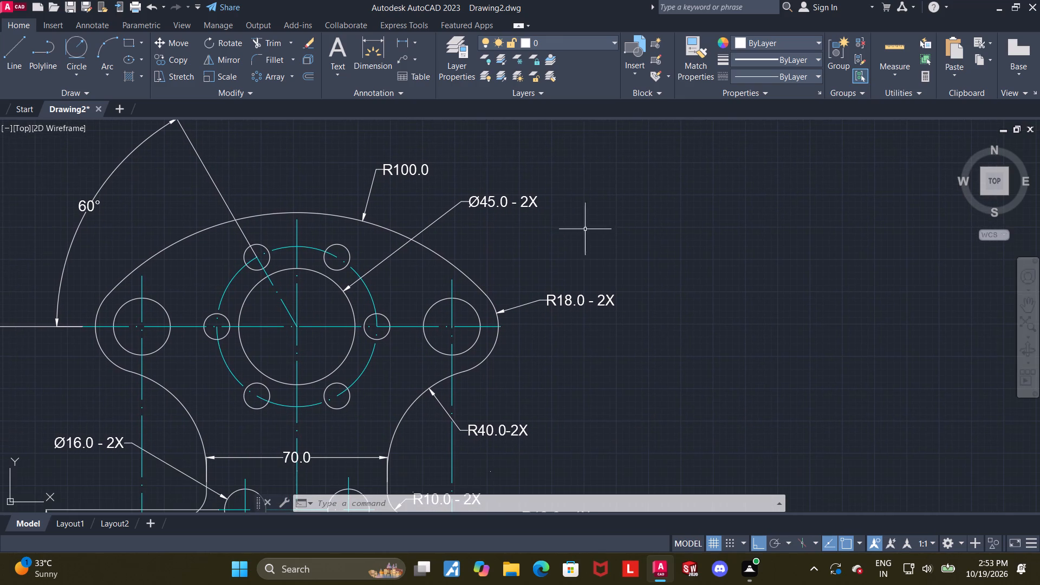
pyautogui.moveTo(674, 320); pyautogui.dragTo(677, 296, button='middle')
pyautogui.scroll(1, 564, 272)
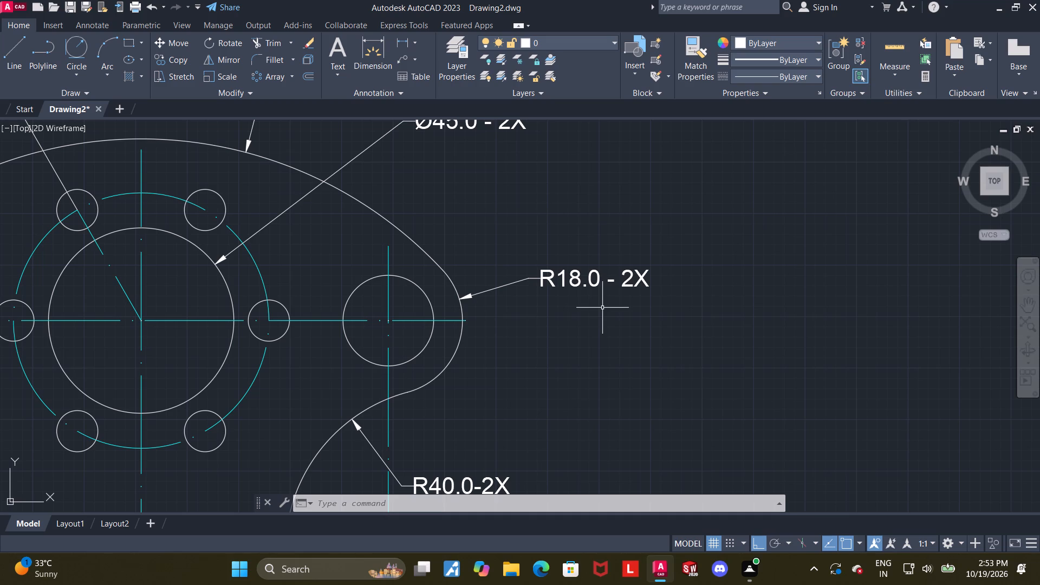
pyautogui.scroll(-3, 367, 402)
pyautogui.moveTo(361, 405); pyautogui.dragTo(380, 378, button='middle')
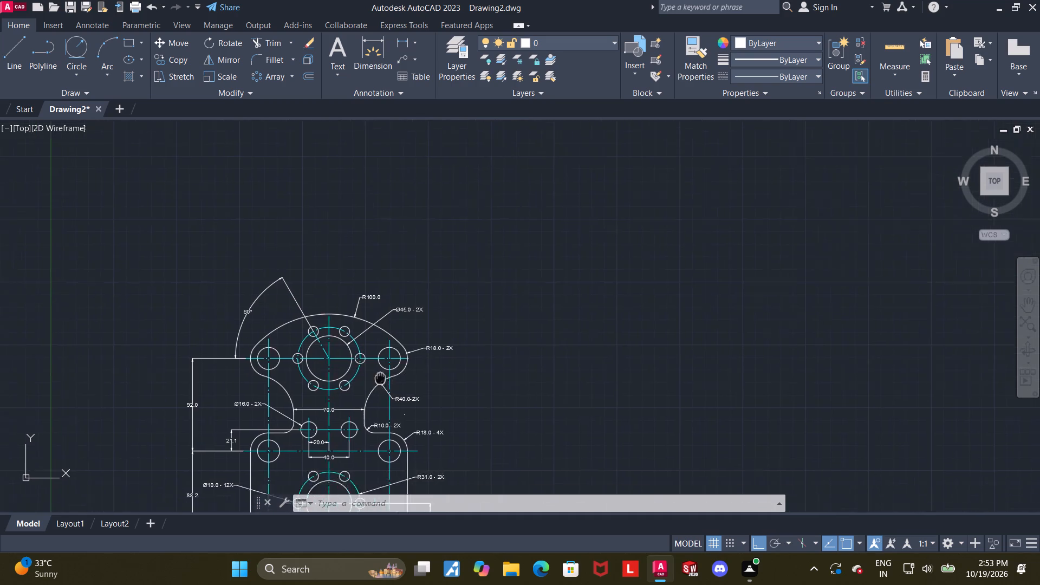
pyautogui.moveTo(380, 378); pyautogui.dragTo(426, 349, button='middle')
pyautogui.scroll(1, 456, 320)
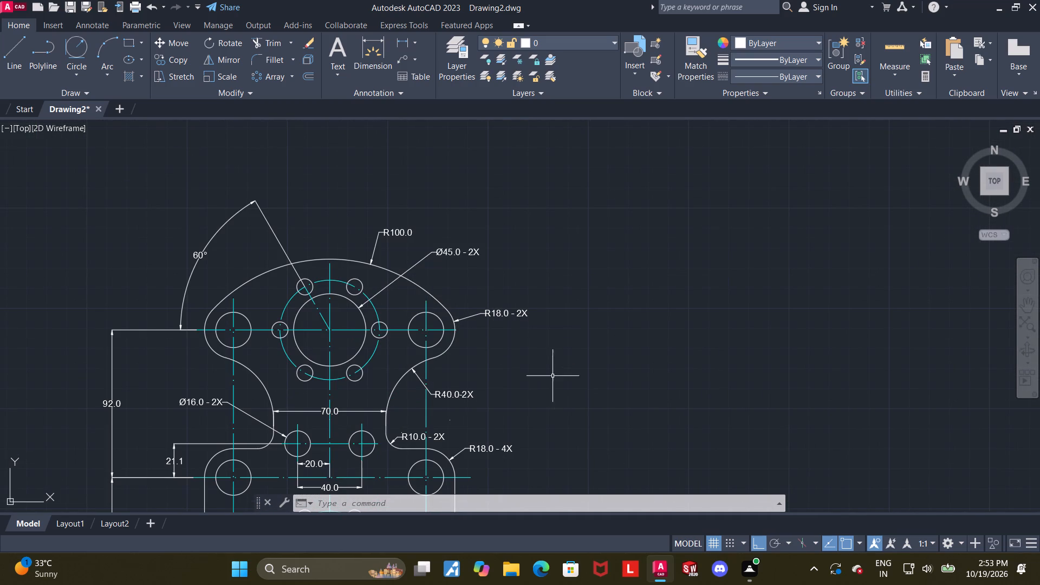
pyautogui.scroll(1, 484, 362)
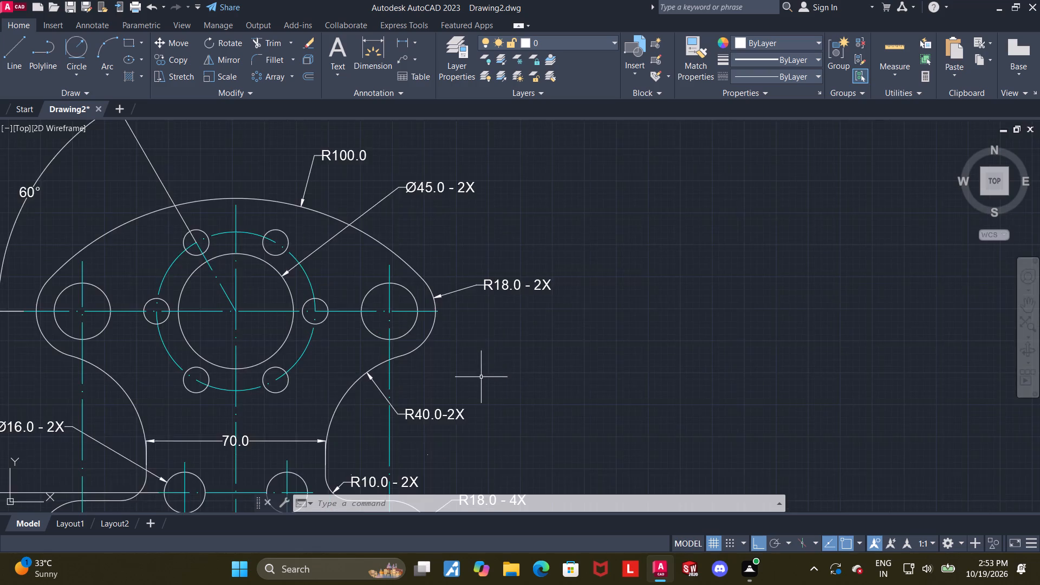
pyautogui.moveTo(486, 365); pyautogui.dragTo(525, 293, button='middle')
pyautogui.scroll(1, 557, 360)
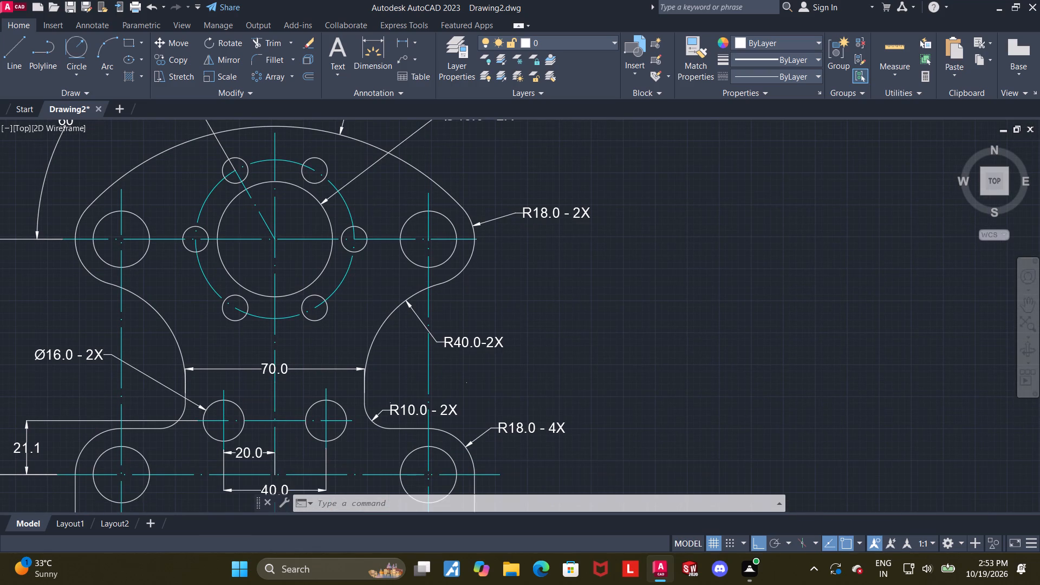
# Examine the radius, hole and spacing dimensions from the neck down through the lower plate and its bolt circle for completeness.
pyautogui.moveTo(487, 367); pyautogui.dragTo(517, 352, button='middle')
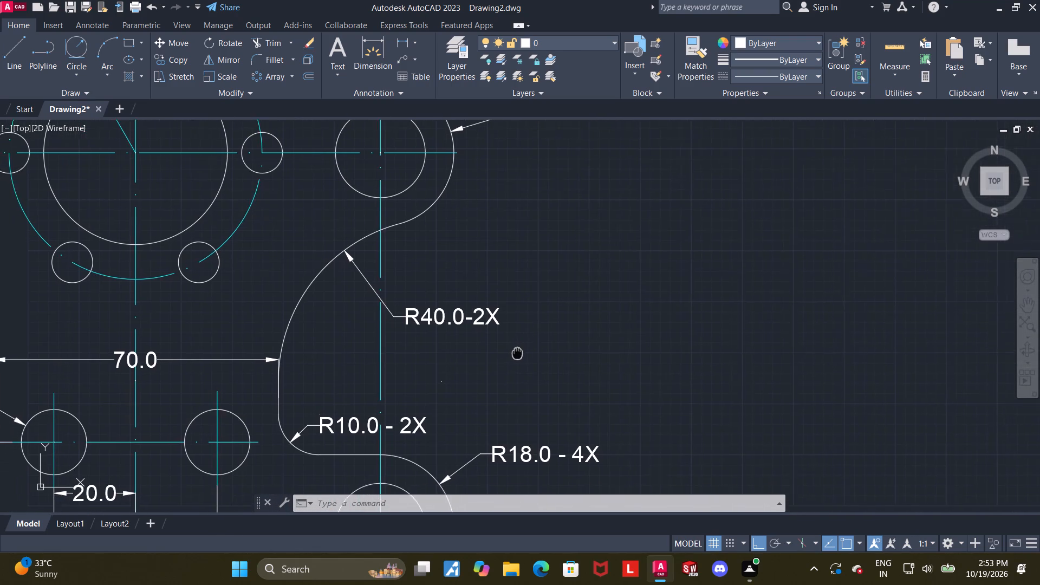
pyautogui.moveTo(517, 352); pyautogui.dragTo(699, 292, button='middle')
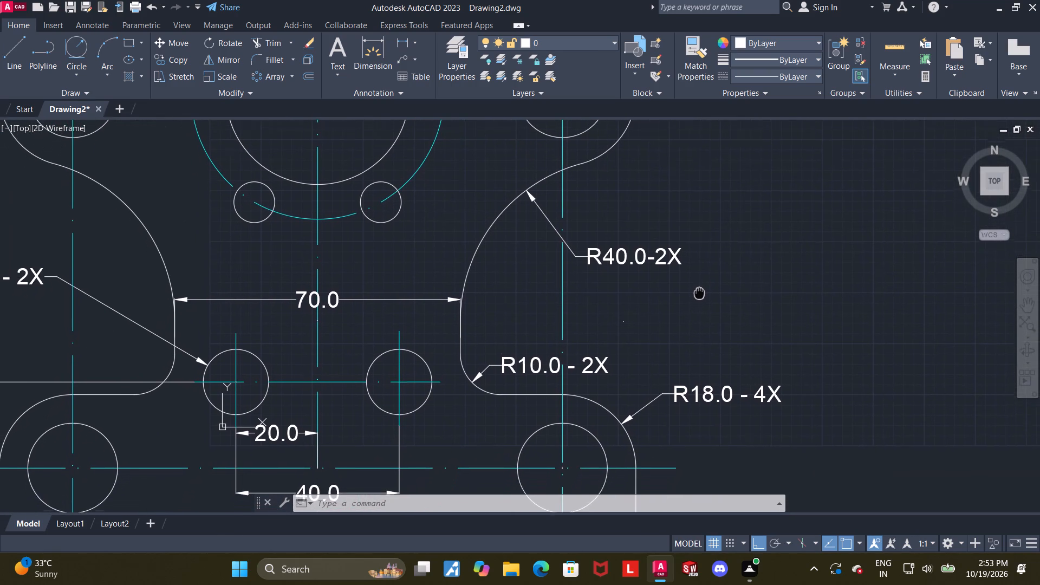
pyautogui.moveTo(699, 292); pyautogui.dragTo(684, 267, button='middle')
pyautogui.moveTo(720, 371); pyautogui.dragTo(714, 298, button='middle')
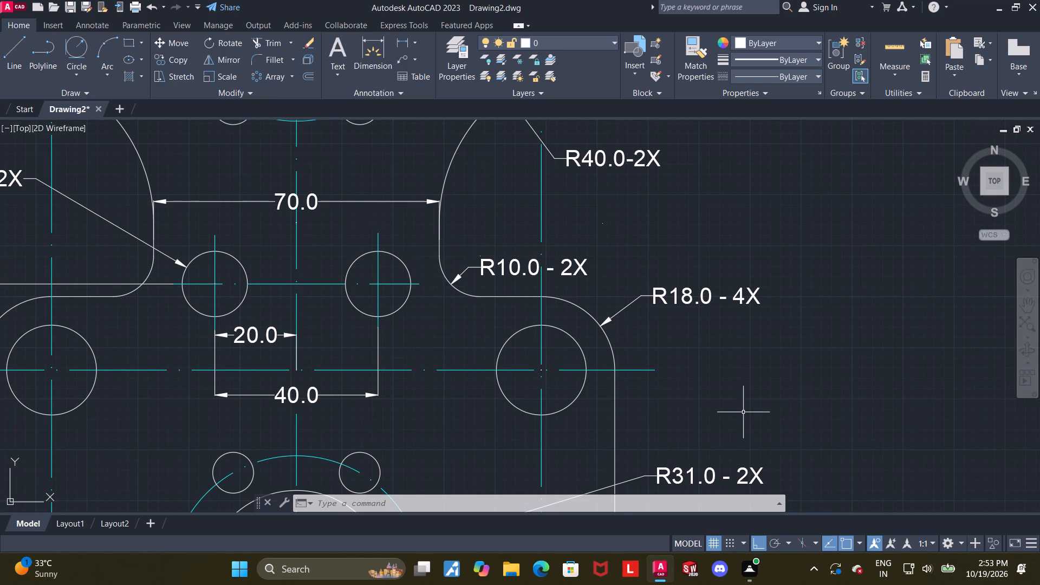
pyautogui.moveTo(742, 412); pyautogui.dragTo(750, 310, button='middle')
pyautogui.moveTo(755, 379); pyautogui.dragTo(751, 292, button='middle')
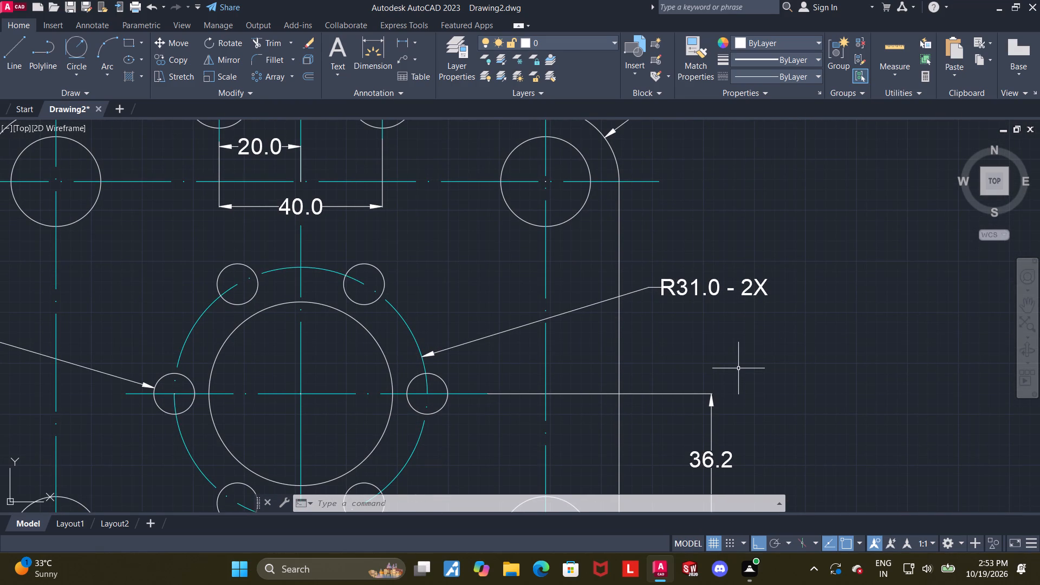
pyautogui.scroll(1, 724, 308)
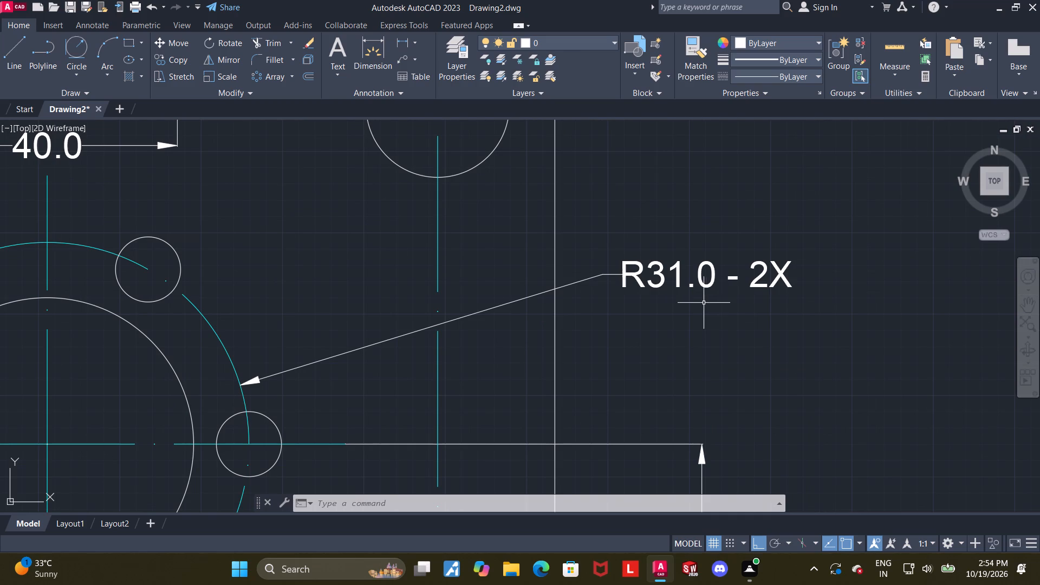
pyautogui.scroll(-2, 771, 332)
pyautogui.moveTo(767, 332); pyautogui.dragTo(654, 255, button='middle')
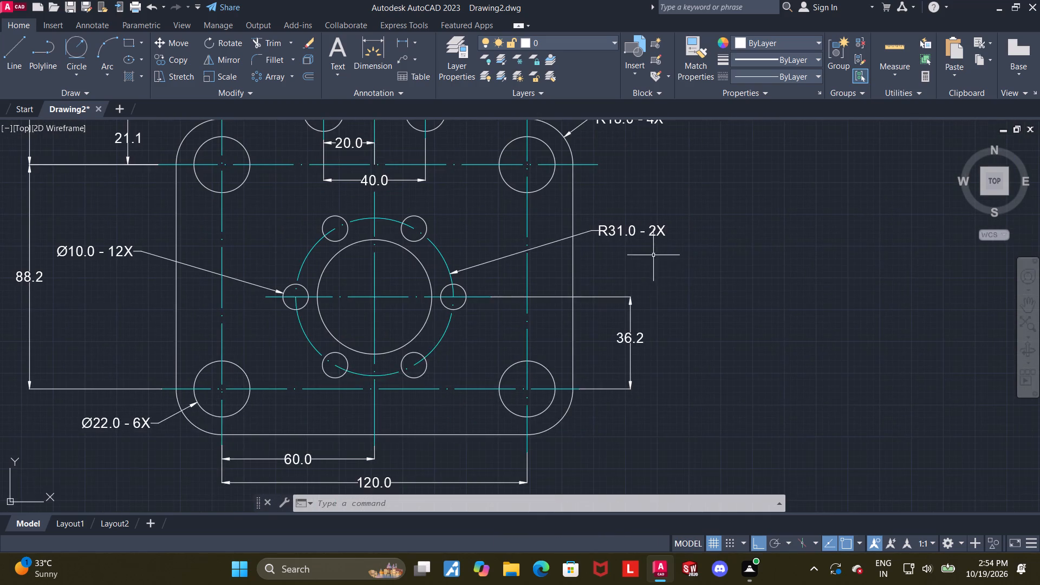
pyautogui.scroll(-1, 665, 281)
pyautogui.moveTo(668, 273); pyautogui.dragTo(641, 344, button='middle')
pyautogui.scroll(1, 631, 287)
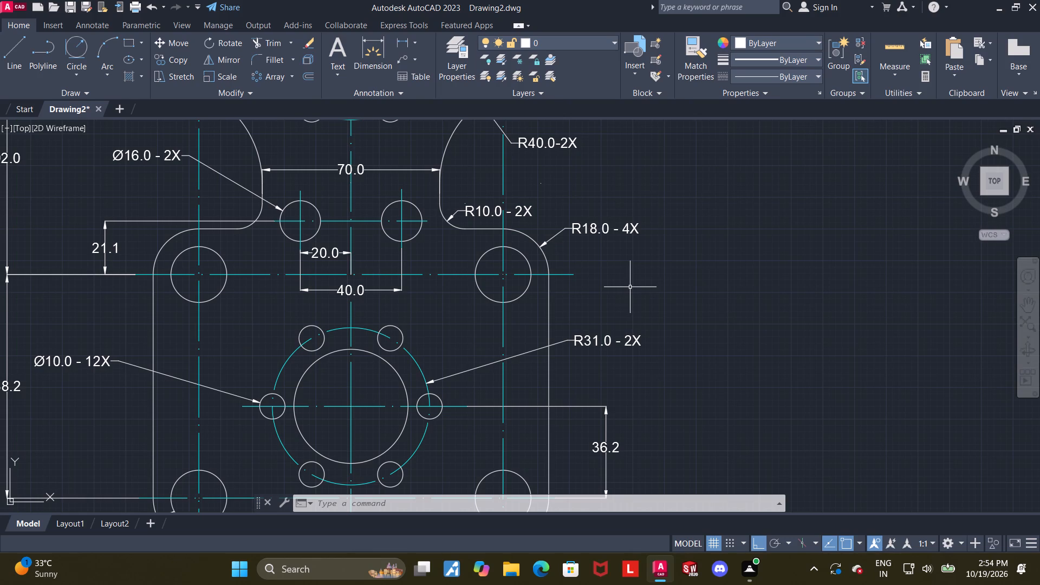
pyautogui.moveTo(632, 303); pyautogui.dragTo(641, 276, button='middle')
pyautogui.scroll(-1, 641, 276)
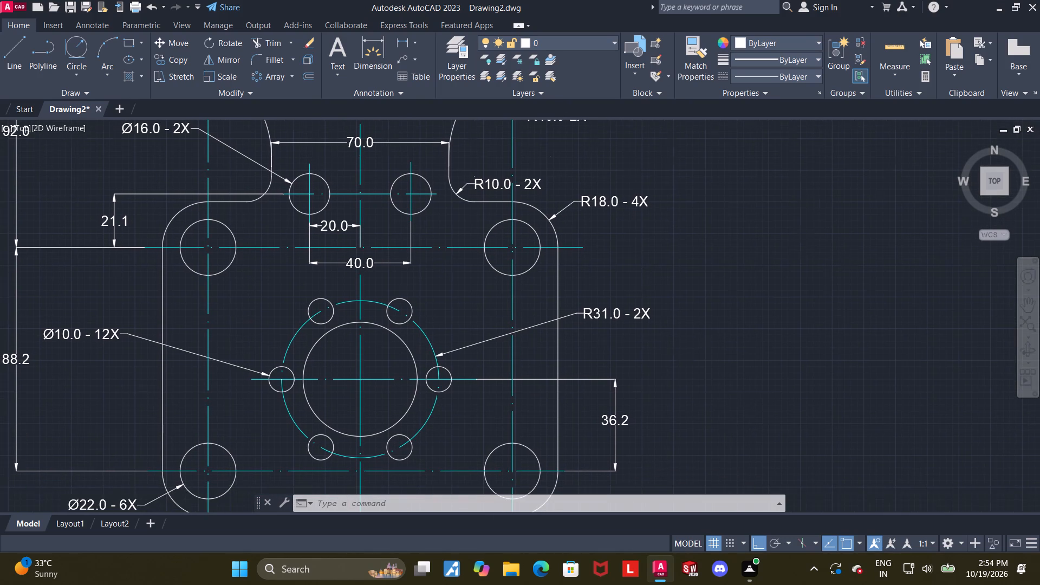
# Review the whole plate's dimensions and quantity notes, from the upper extension's outer arc to the lower plate's bottom edge.
pyautogui.moveTo(667, 343); pyautogui.dragTo(674, 329, button='middle')
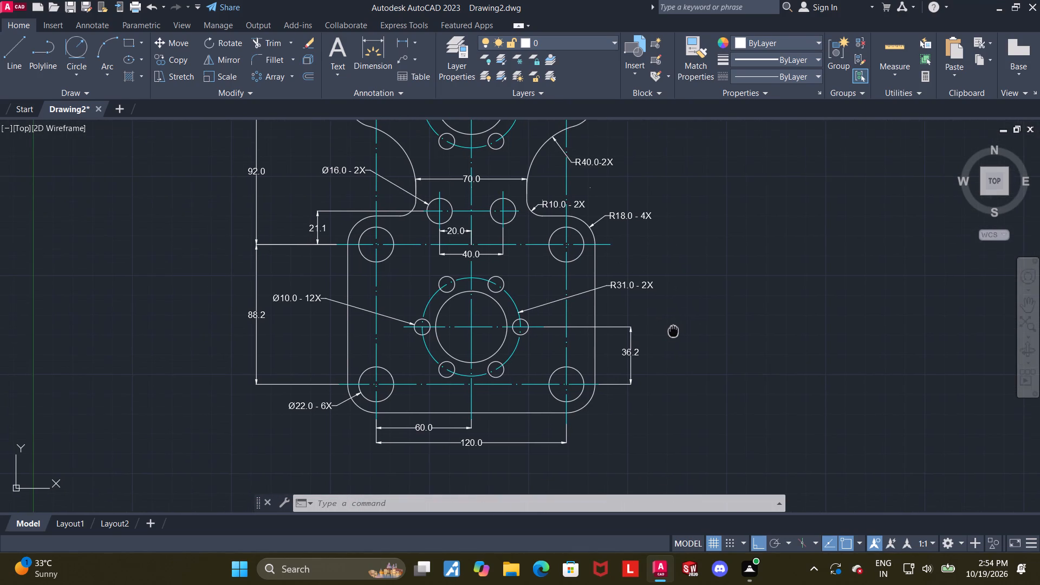
pyautogui.moveTo(674, 329); pyautogui.dragTo(689, 324, button='middle')
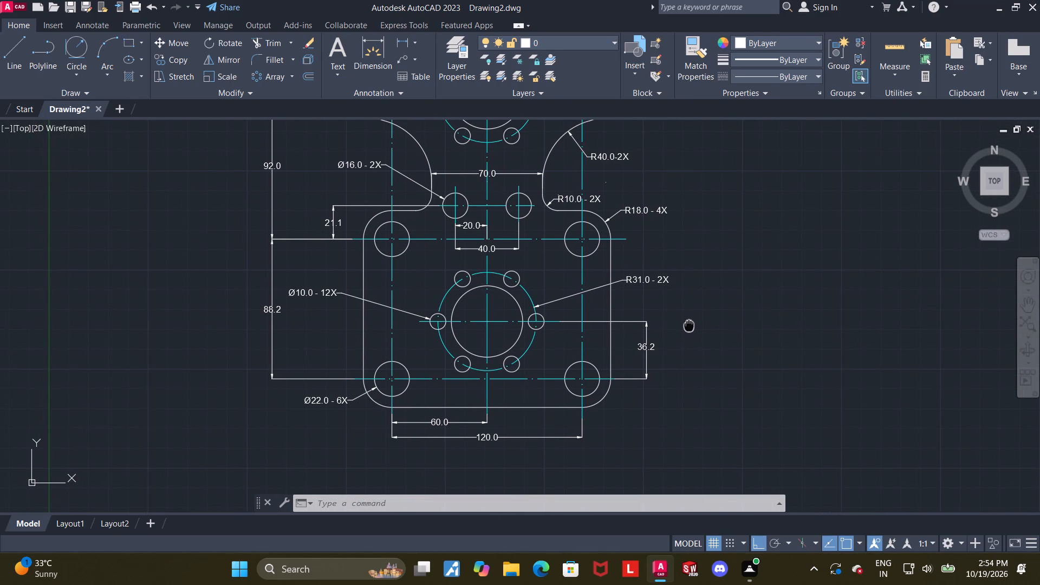
pyautogui.moveTo(689, 324); pyautogui.dragTo(783, 363, button='middle')
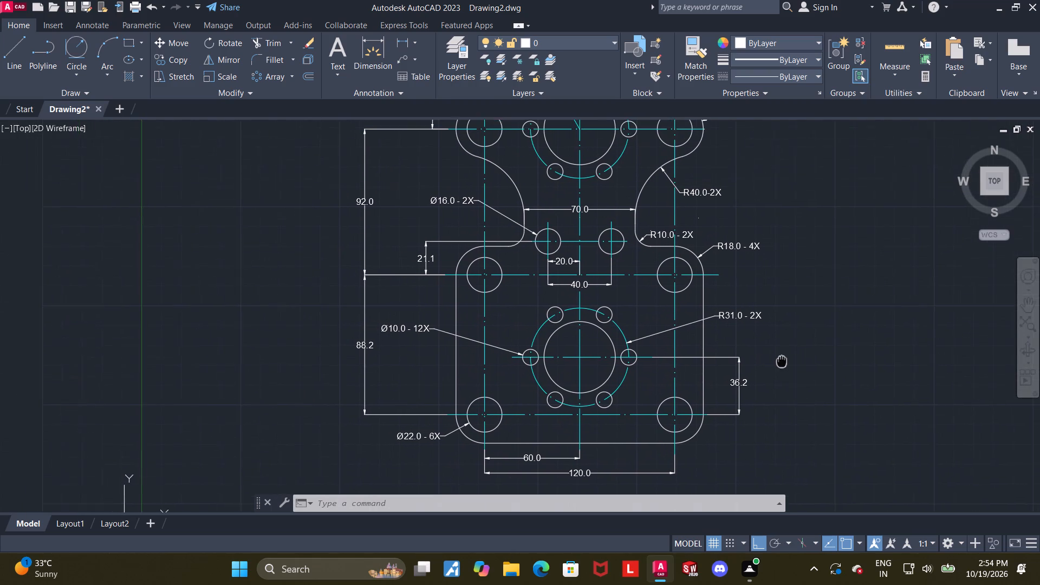
pyautogui.moveTo(783, 363); pyautogui.dragTo(784, 368, button='middle')
pyautogui.moveTo(779, 328); pyautogui.dragTo(789, 318, button='middle')
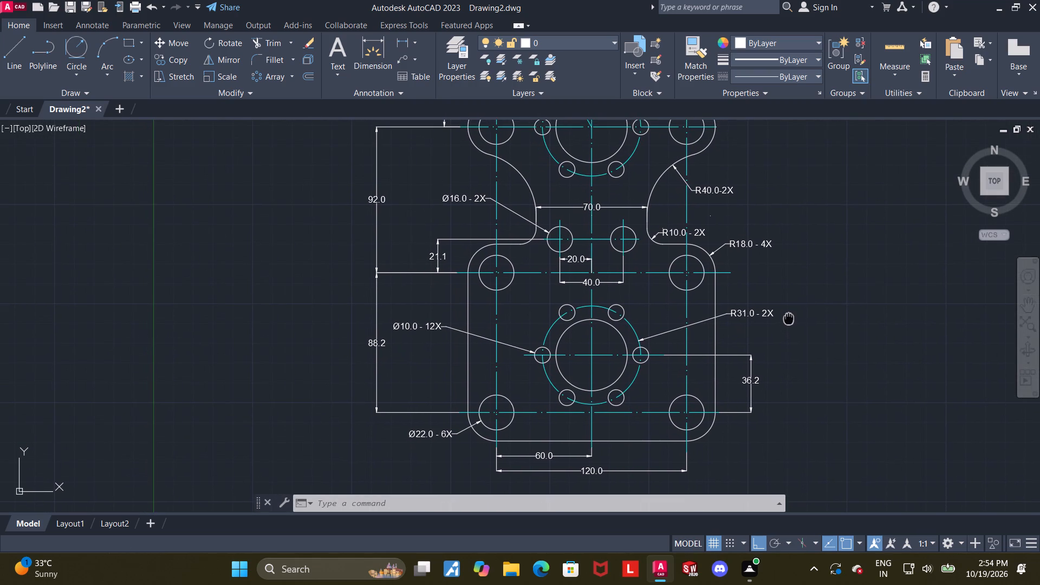
pyautogui.moveTo(789, 318); pyautogui.dragTo(796, 348, button='middle')
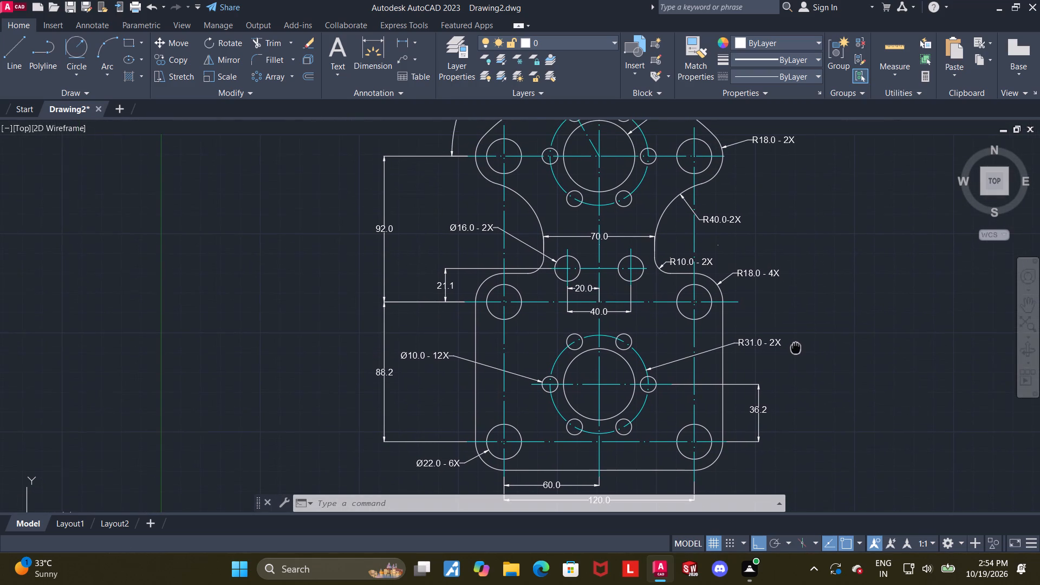
pyautogui.moveTo(796, 348); pyautogui.dragTo(783, 340, button='middle')
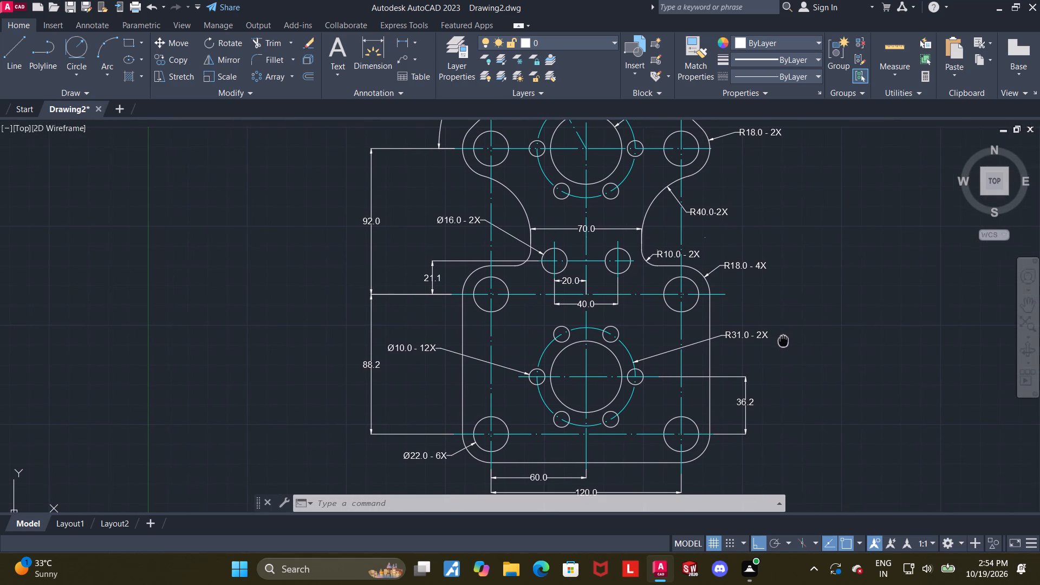
pyautogui.moveTo(783, 340); pyautogui.dragTo(771, 346, button='middle')
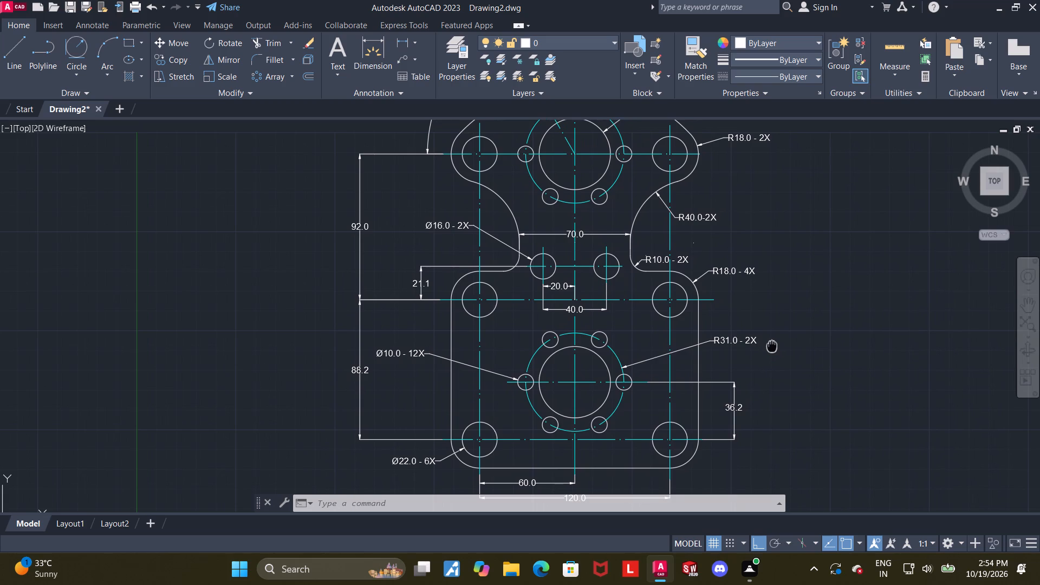
pyautogui.moveTo(771, 346); pyautogui.dragTo(764, 360, button='middle')
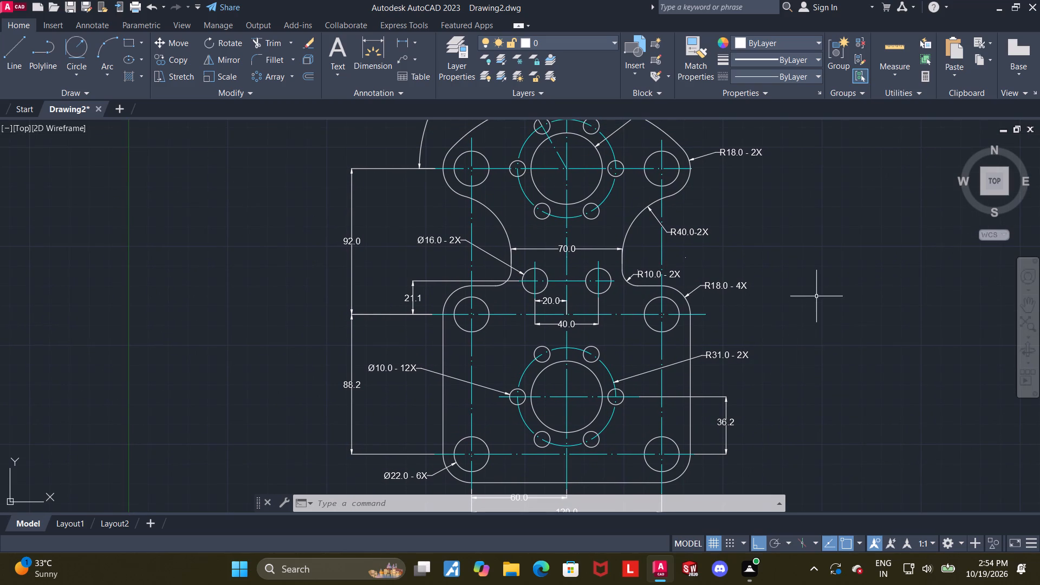
pyautogui.moveTo(814, 302); pyautogui.dragTo(802, 372, button='middle')
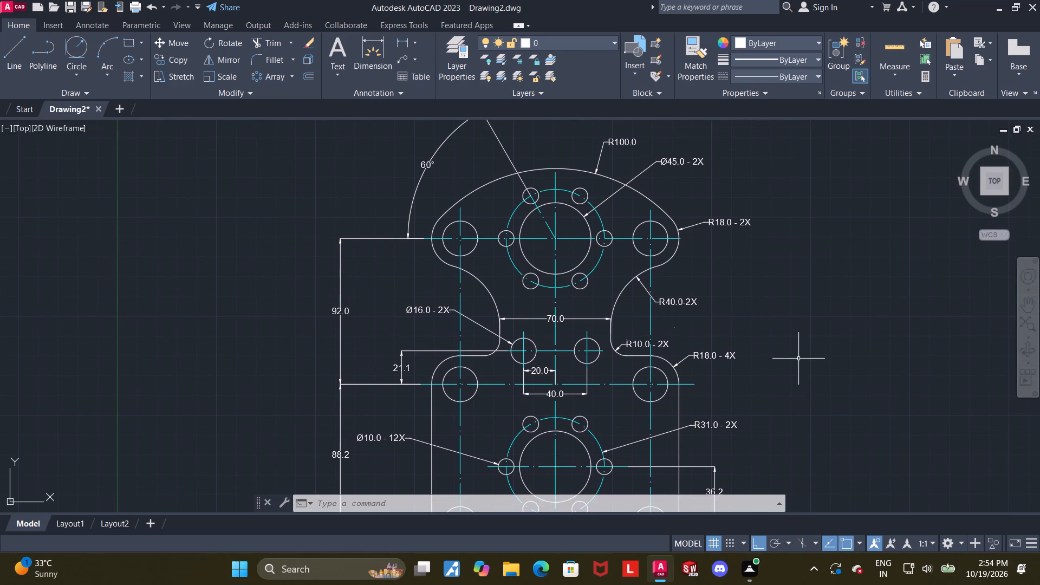
pyautogui.moveTo(794, 343); pyautogui.dragTo(794, 238, button='middle')
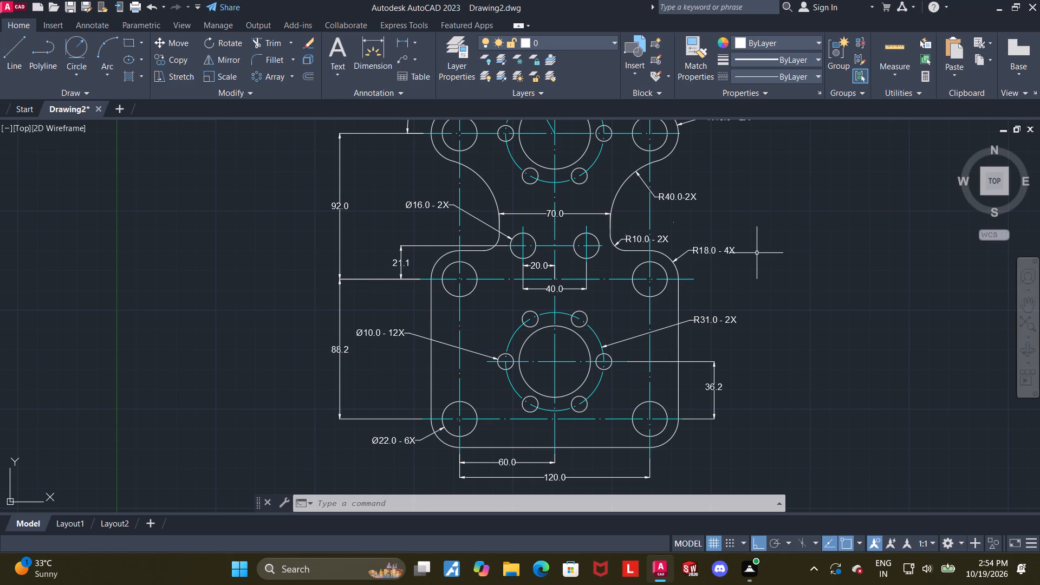
pyautogui.scroll(1, 756, 253)
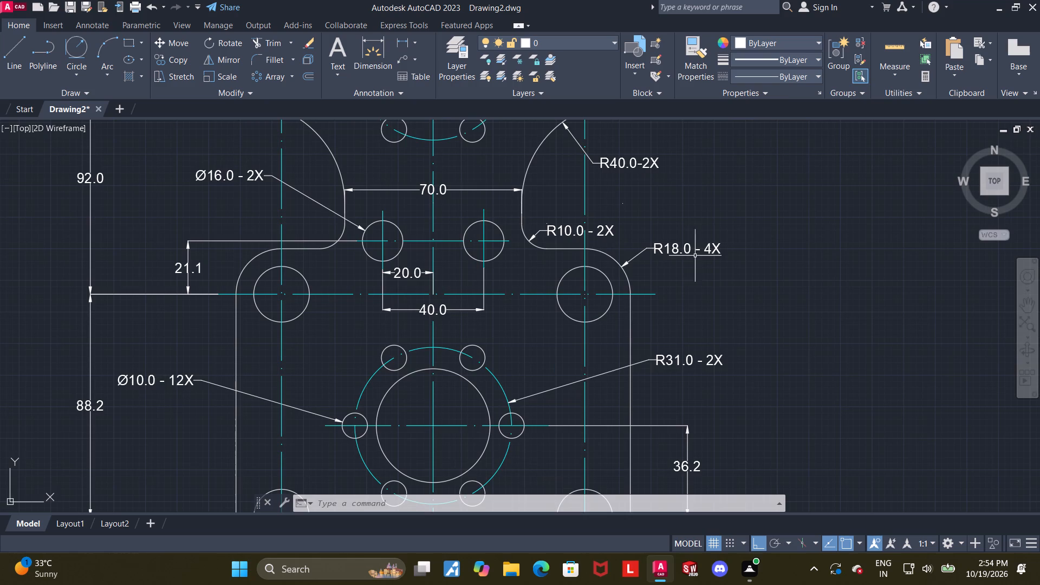
pyautogui.scroll(-2, 705, 286)
pyautogui.moveTo(781, 287); pyautogui.dragTo(773, 318, button='middle')
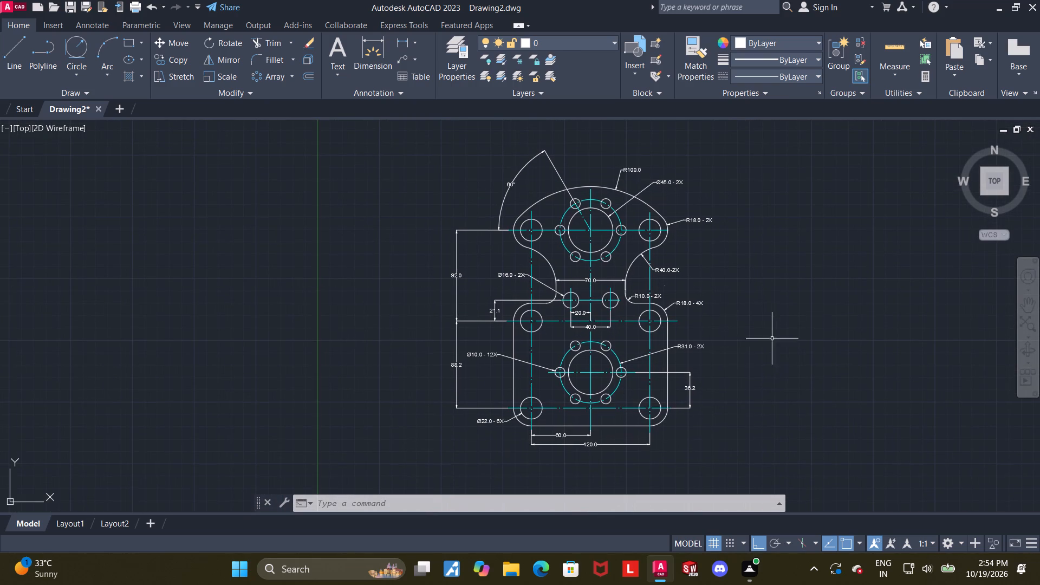
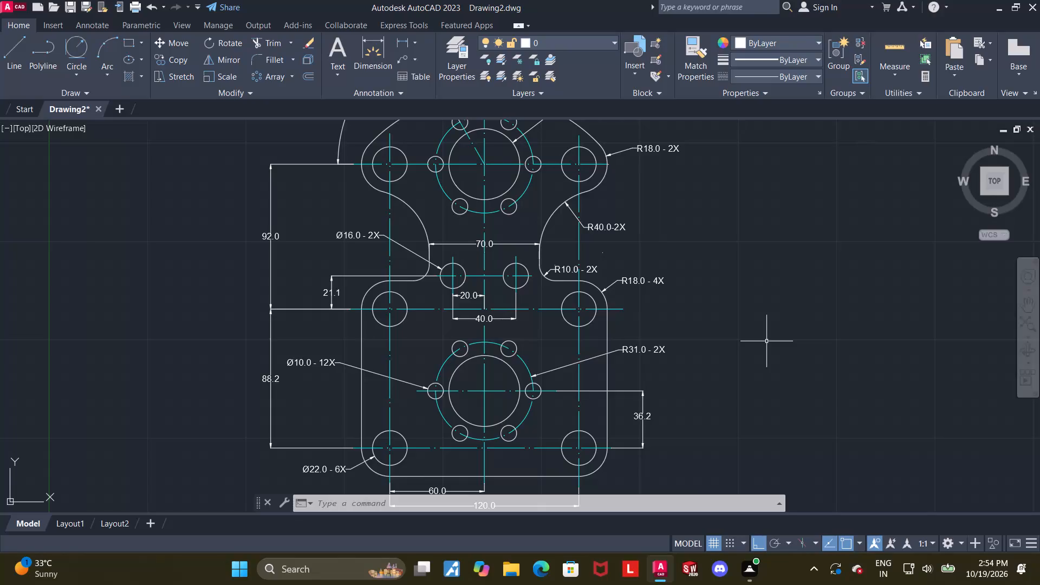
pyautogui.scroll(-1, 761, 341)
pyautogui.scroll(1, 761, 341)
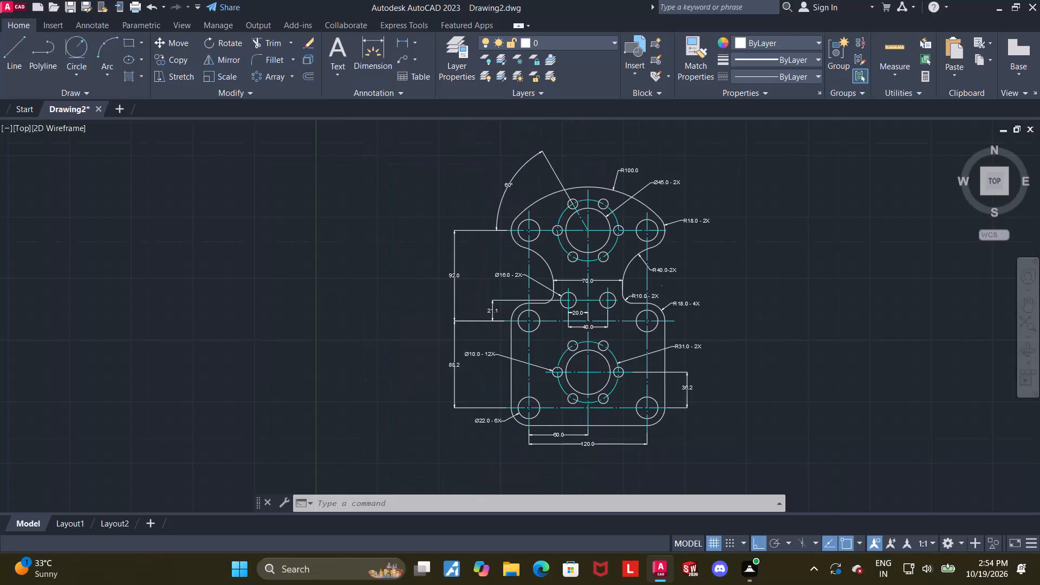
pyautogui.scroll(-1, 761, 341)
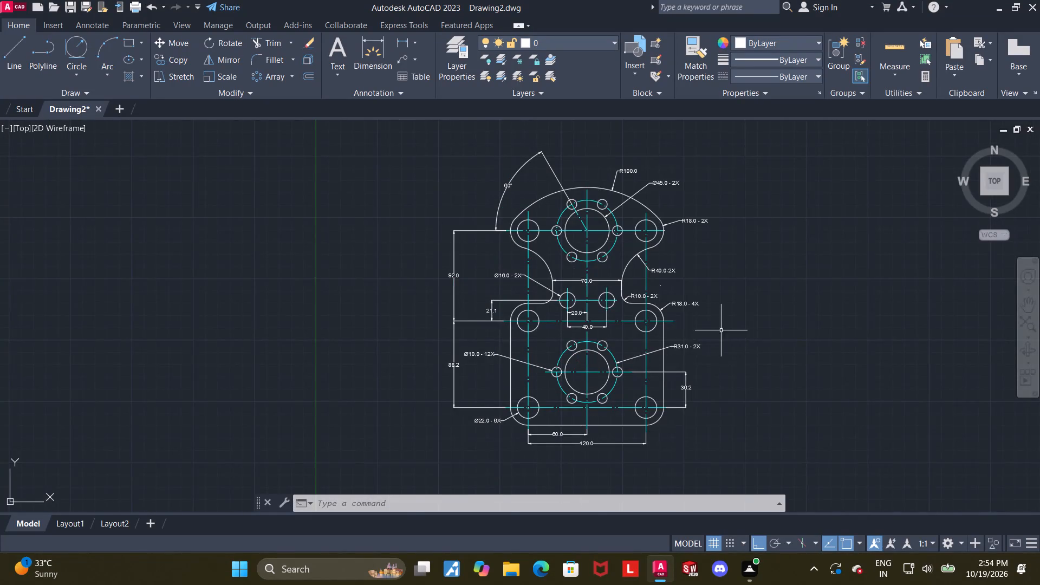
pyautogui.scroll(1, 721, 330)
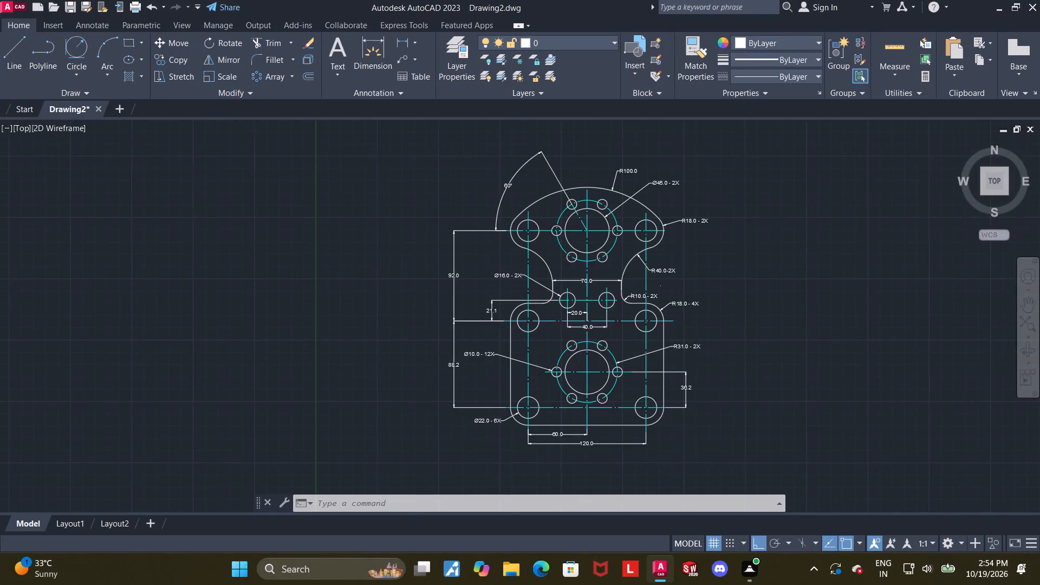
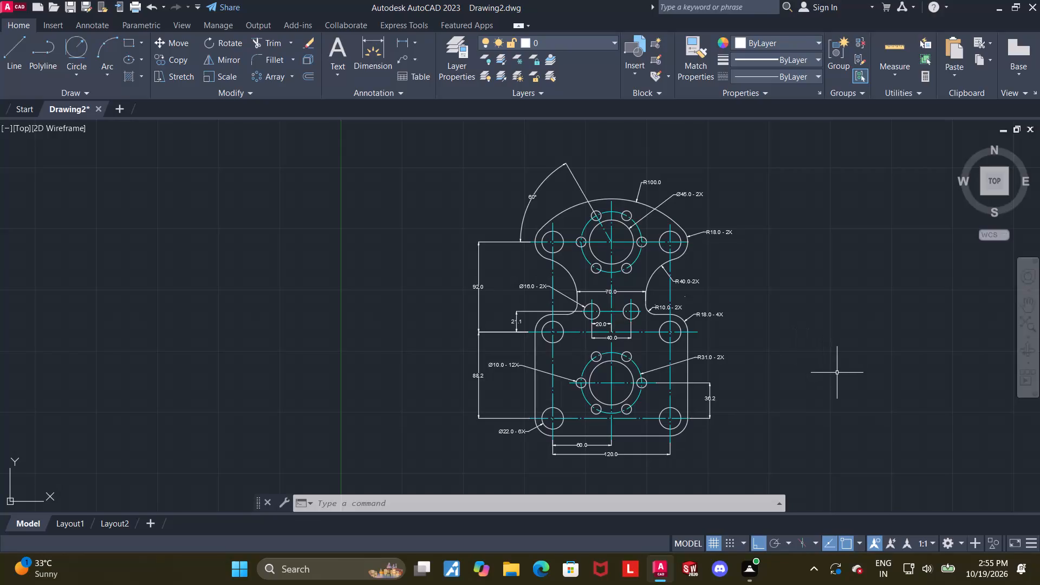
# Modify the Standard dimension style so both the dimension lines and the extension lines are red.
pyautogui.moveTo(833, 373); pyautogui.dragTo(536, 378, button='middle')
pyautogui.moveTo(552, 377); pyautogui.dragTo(706, 359, button='middle')
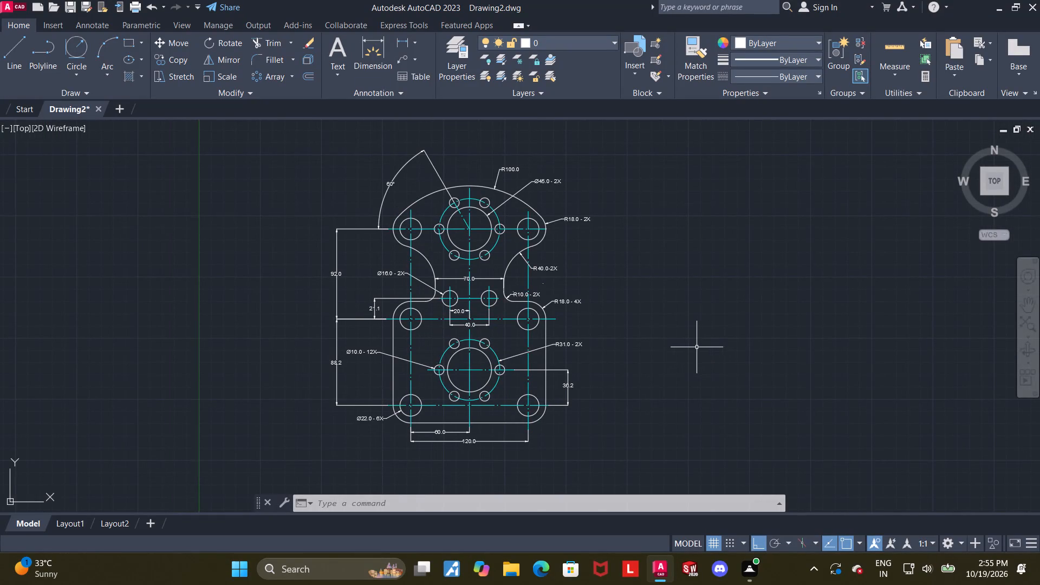
pyautogui.moveTo(697, 348); pyautogui.dragTo(747, 359, button='middle')
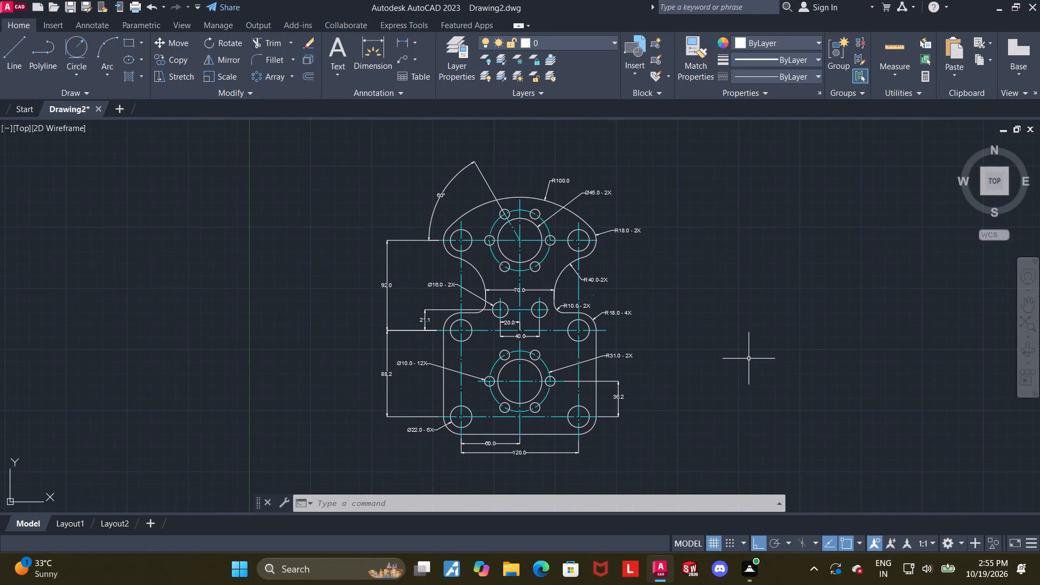
pyautogui.press('d')
pyautogui.press('Return')
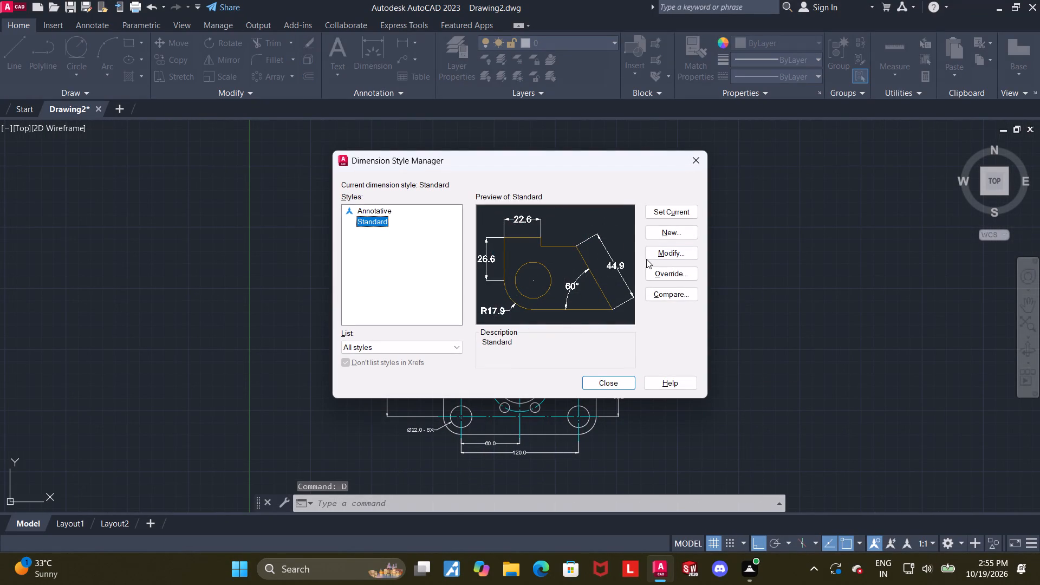
pyautogui.click(651, 254)
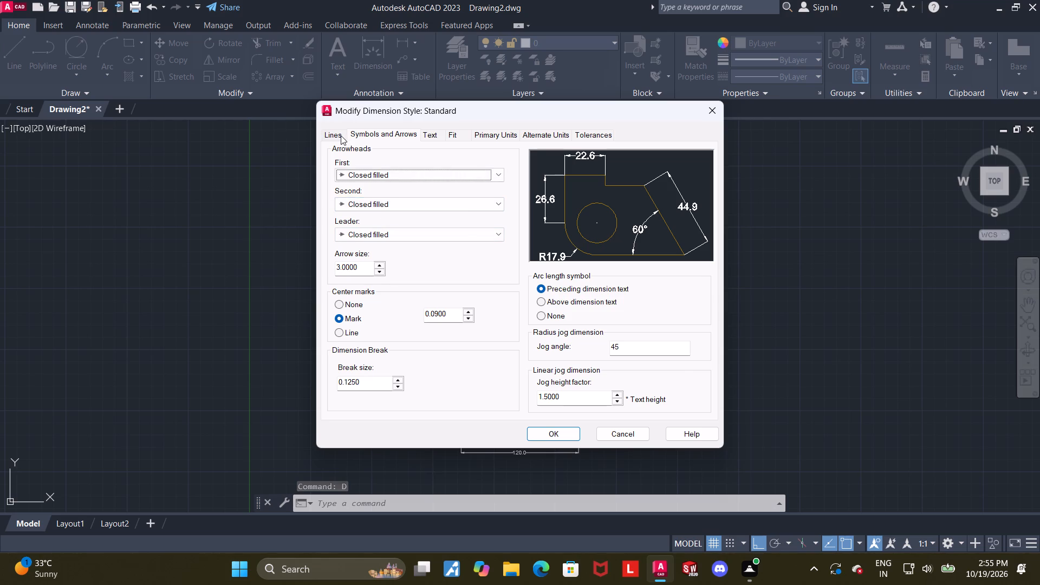
pyautogui.click(341, 135)
pyautogui.click(444, 165)
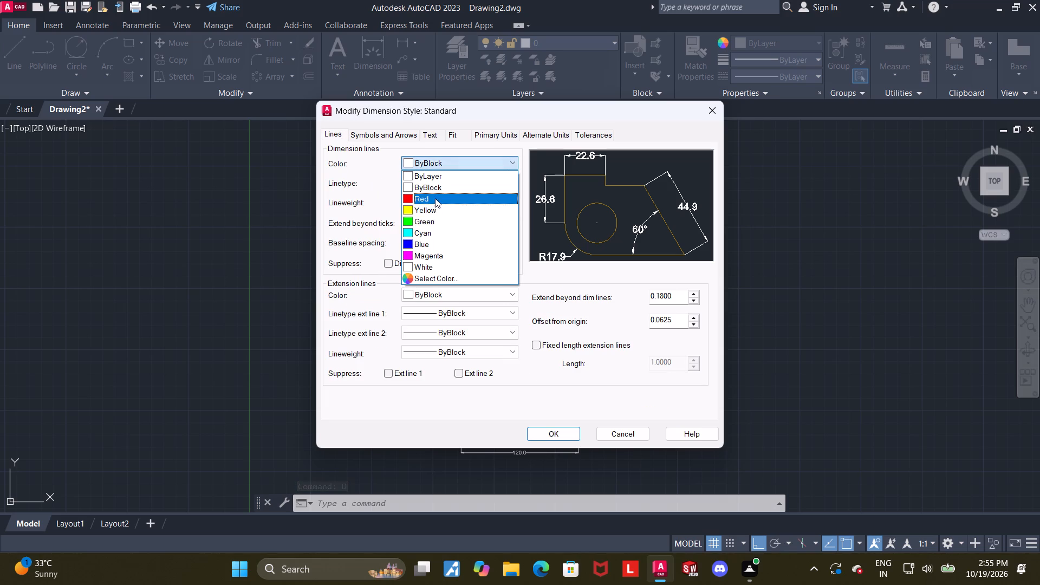
pyautogui.click(435, 198)
pyautogui.click(418, 296)
pyautogui.click(419, 327)
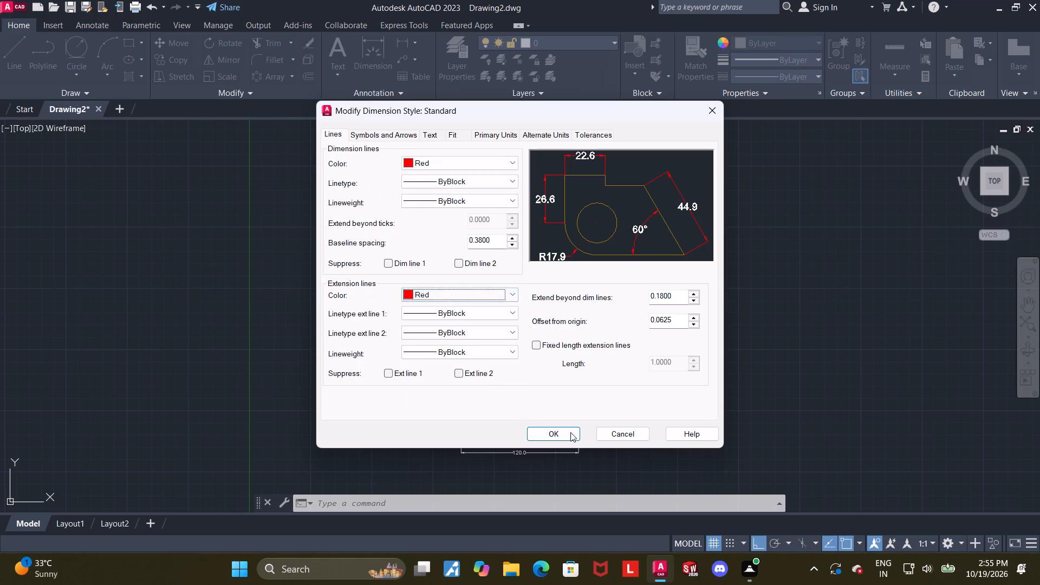
pyautogui.click(569, 429)
pyautogui.click(620, 380)
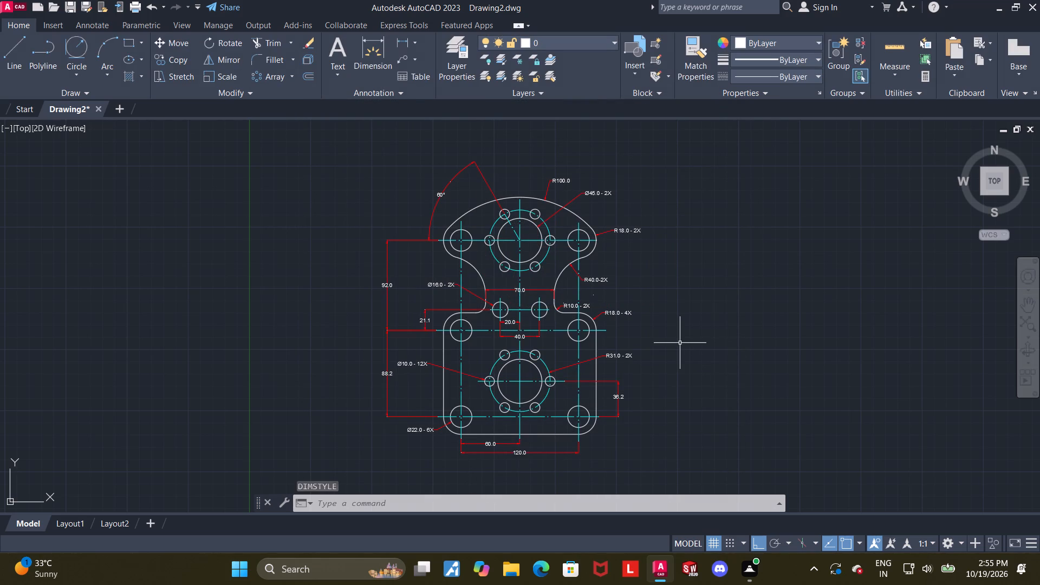
# Run a LOGFILE command to switch the drawing session's command log recording.
pyautogui.scroll(1, 678, 346)
pyautogui.scroll(-1, 679, 347)
pyautogui.moveTo(682, 348); pyautogui.dragTo(701, 351, button='middle')
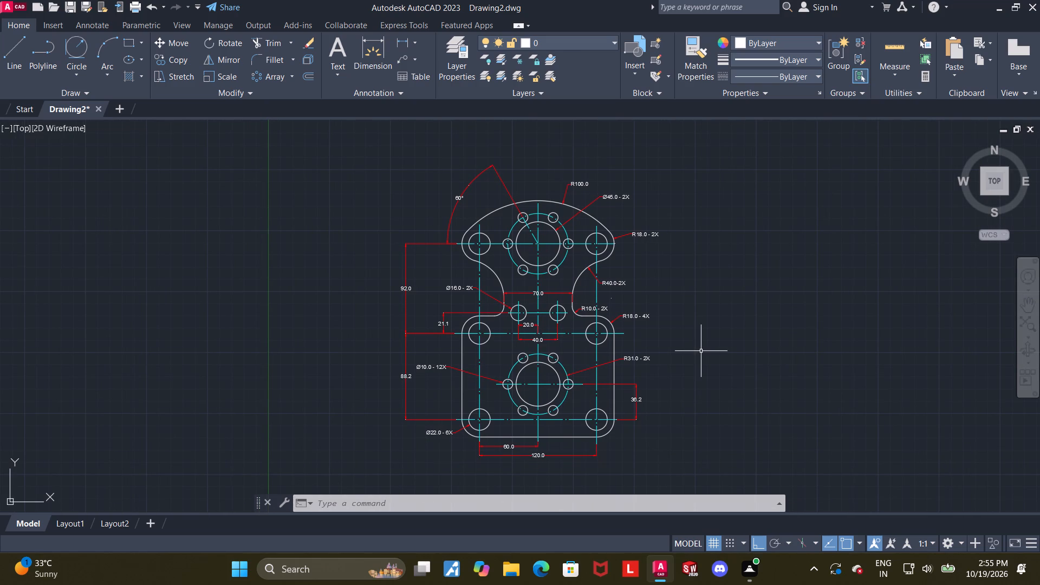
pyautogui.write('logfile')
pyautogui.click(725, 389)
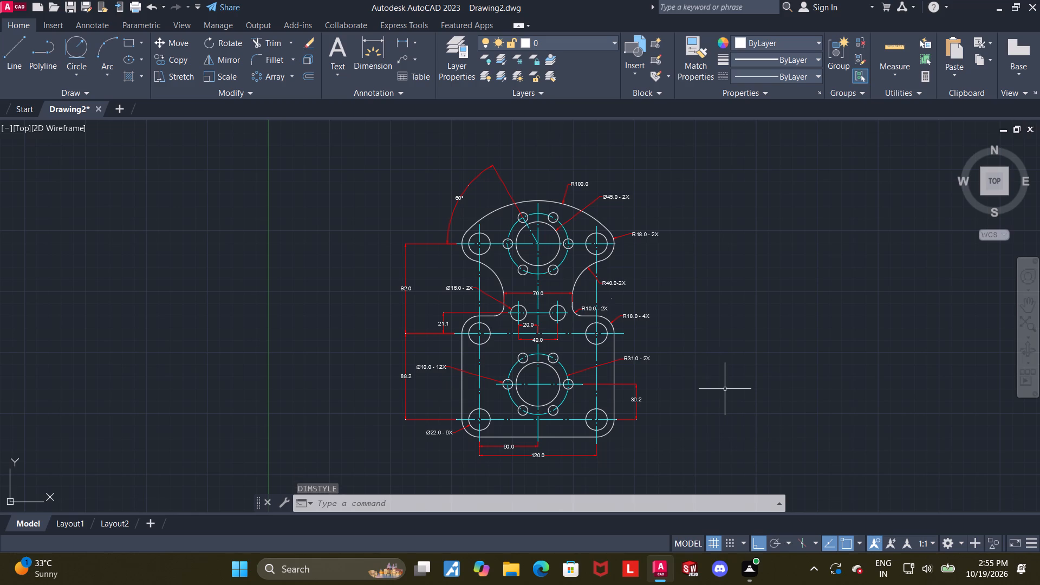
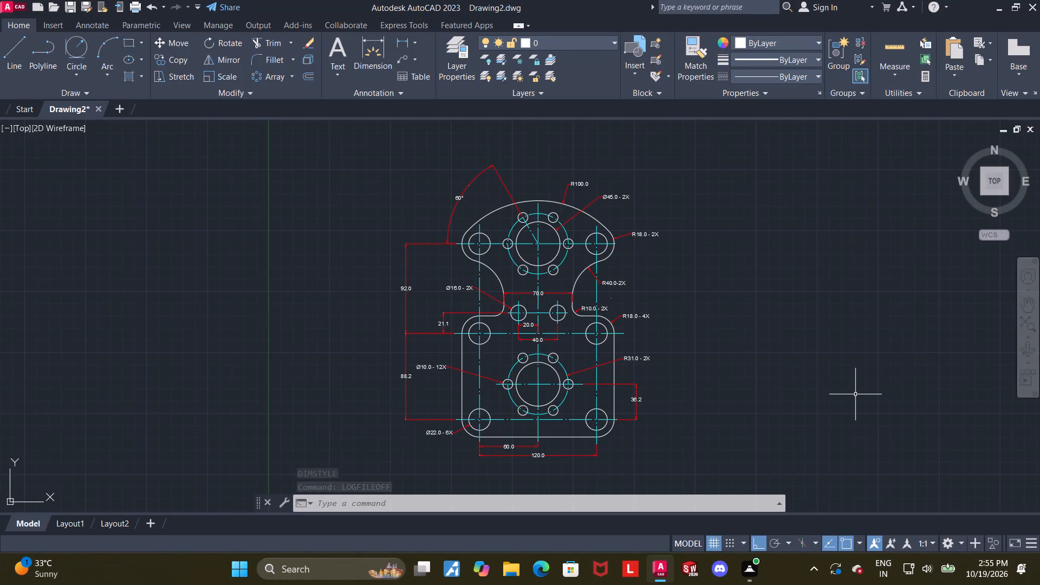
# Save the drawing in the Downloads folder under the name Dual hub connection bracket.
pyautogui.hotkey('ctrl', 's')
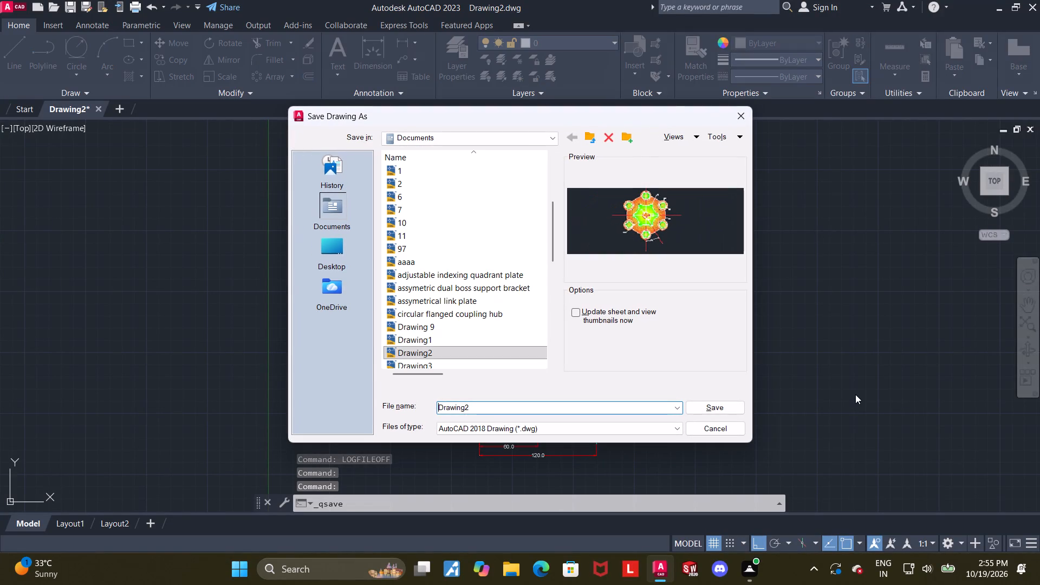
pyautogui.press('Right')
pyautogui.press('Right')
pyautogui.press('Right')
pyautogui.press('Right')
pyautogui.press('Right')
pyautogui.press('Right')
pyautogui.press('Right')
pyautogui.press('Right')
pyautogui.press('Right')
pyautogui.press('Right')
pyautogui.press('Right')
pyautogui.press('Right')
pyautogui.press('Right')
pyautogui.press('Right')
pyautogui.press('Right')
pyautogui.press('Right')
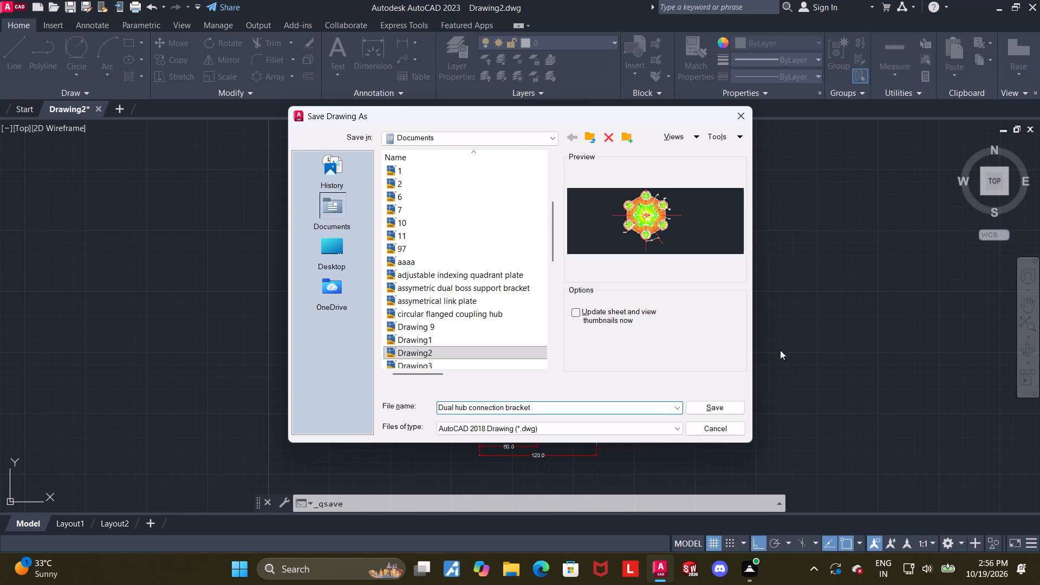
pyautogui.doubleClick(323, 239)
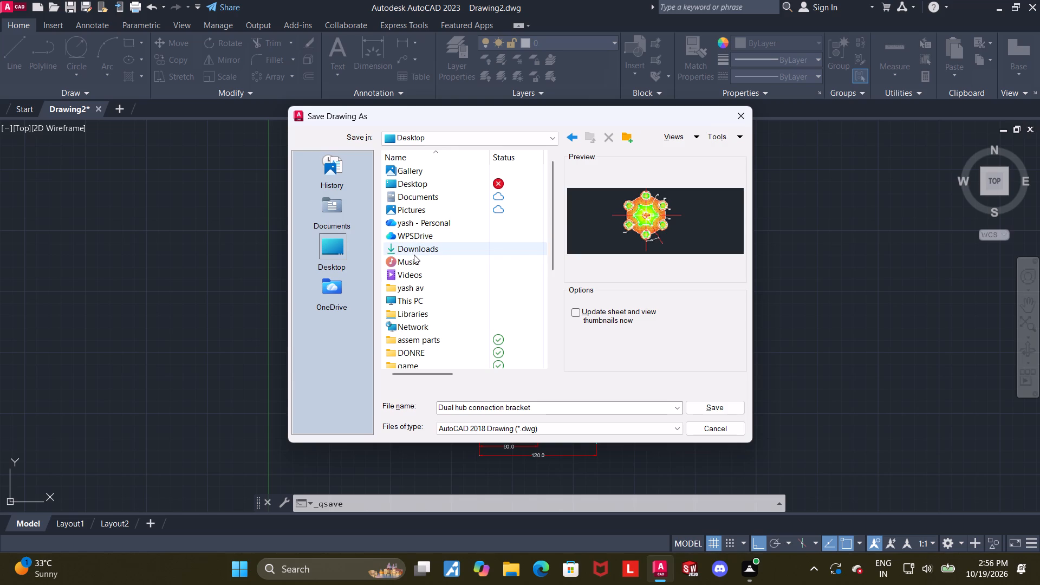
pyautogui.doubleClick(414, 255)
pyautogui.click(711, 408)
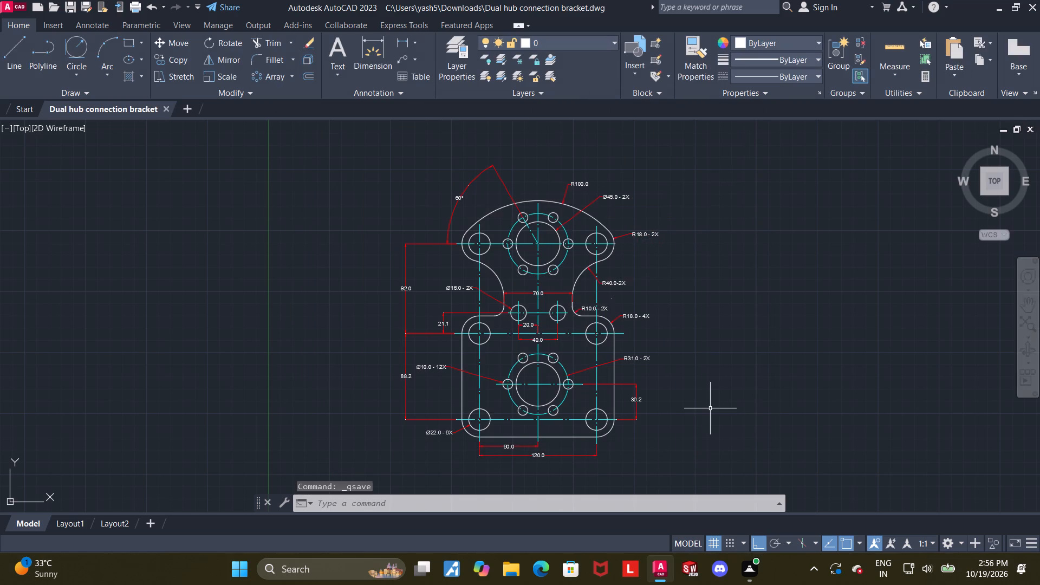
# Start a plot with the DWG To PDF.pc3 plotter and ISO A4 (297.00 x 210.00 MM) paper.
pyautogui.write('plot')
pyautogui.press('Return')
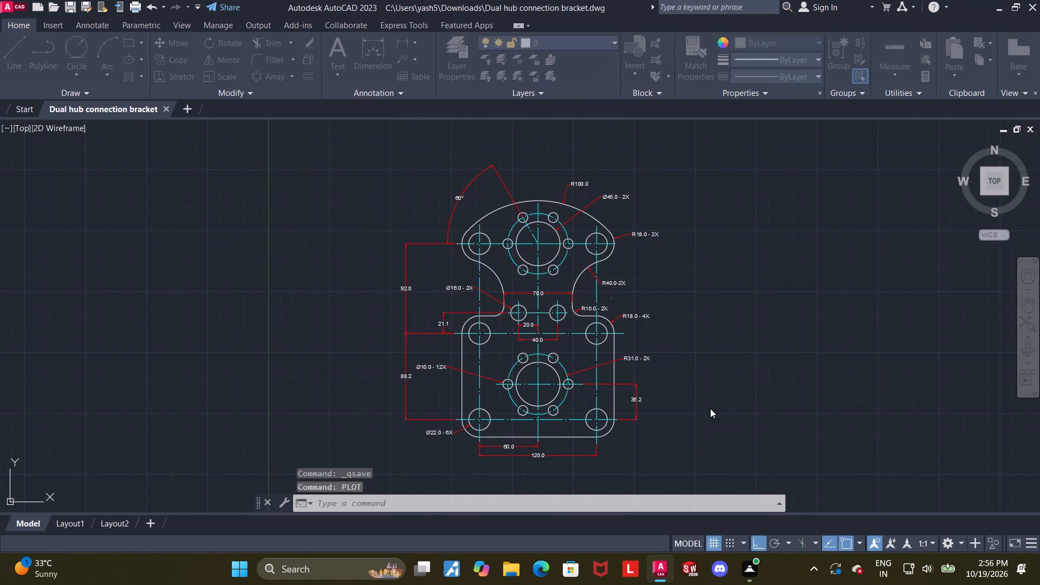
pyautogui.click(456, 180)
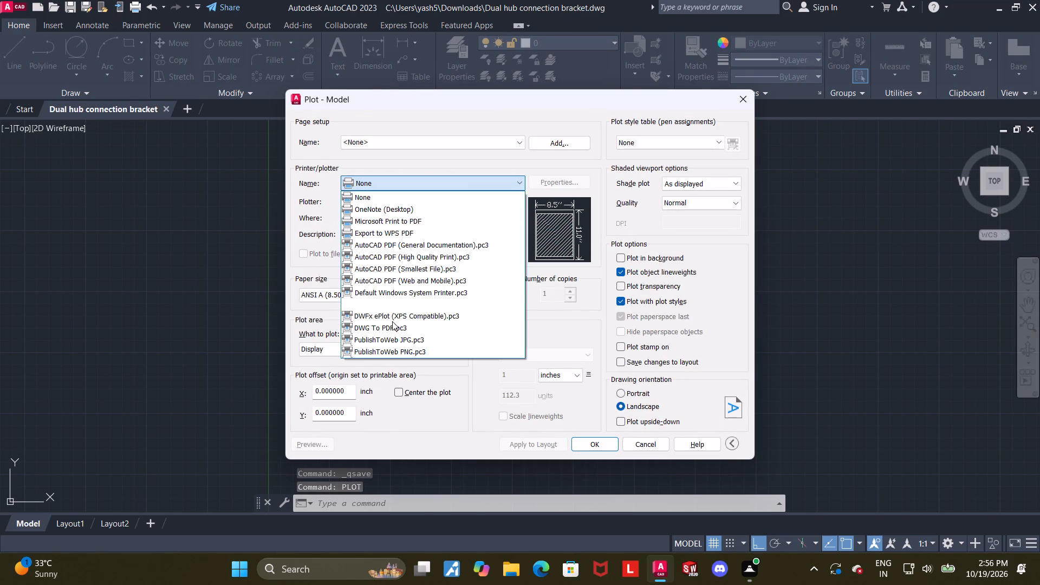
pyautogui.click(395, 328)
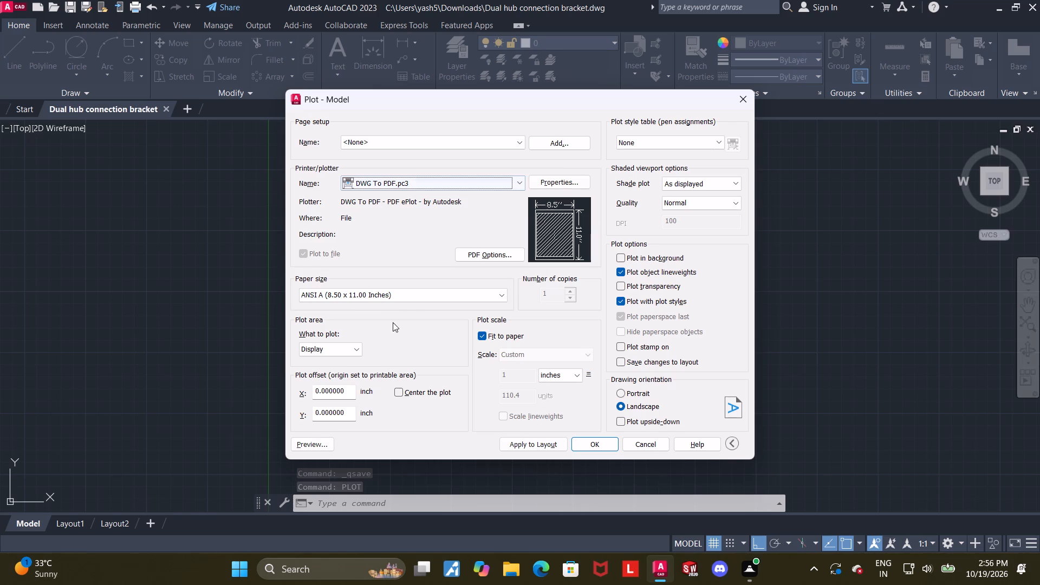
pyautogui.click(388, 293)
pyautogui.scroll(-6, 390, 368)
pyautogui.scroll(-5, 389, 487)
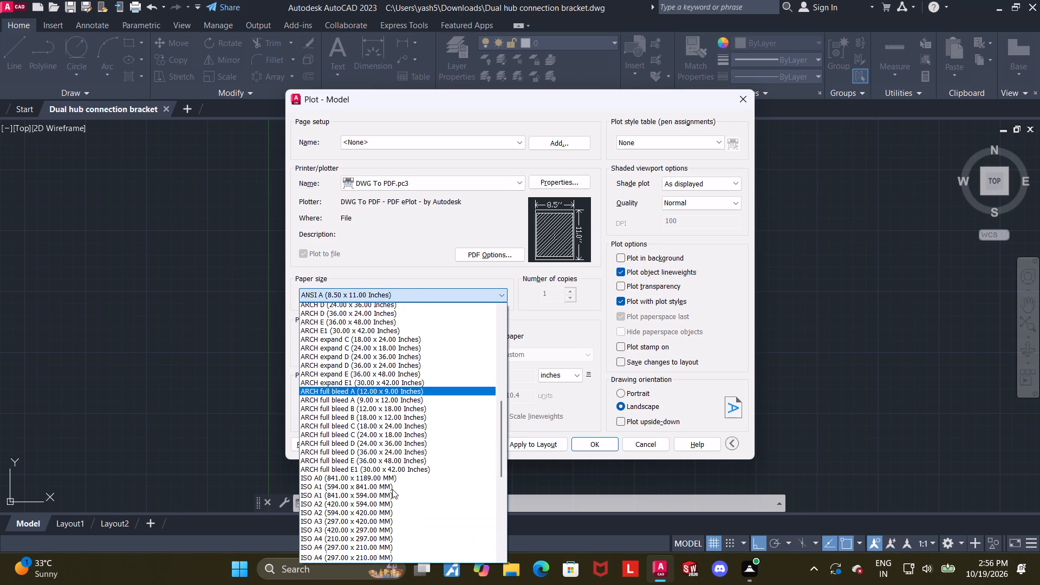
pyautogui.scroll(-7, 384, 489)
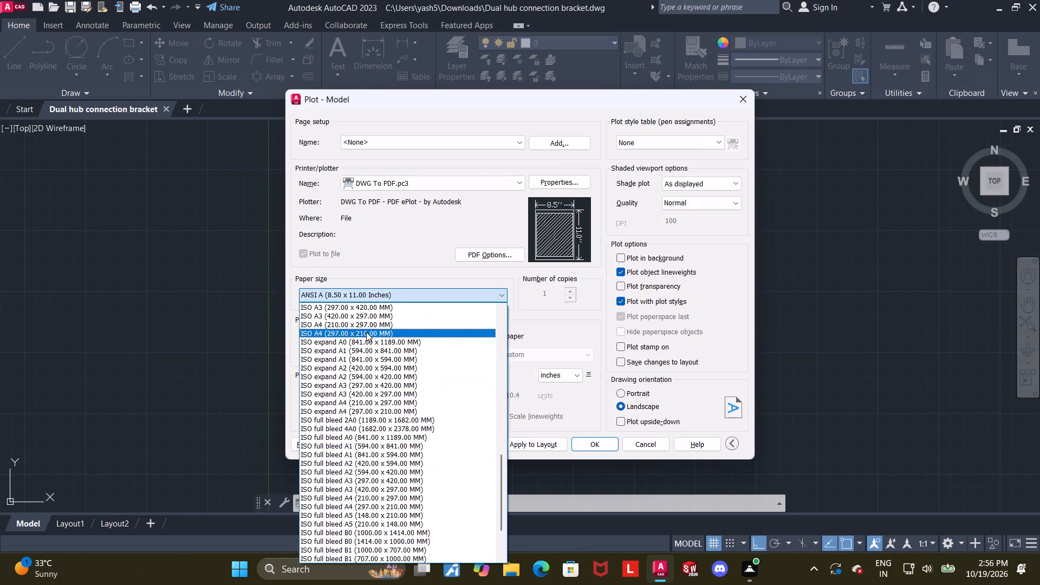
pyautogui.click(366, 332)
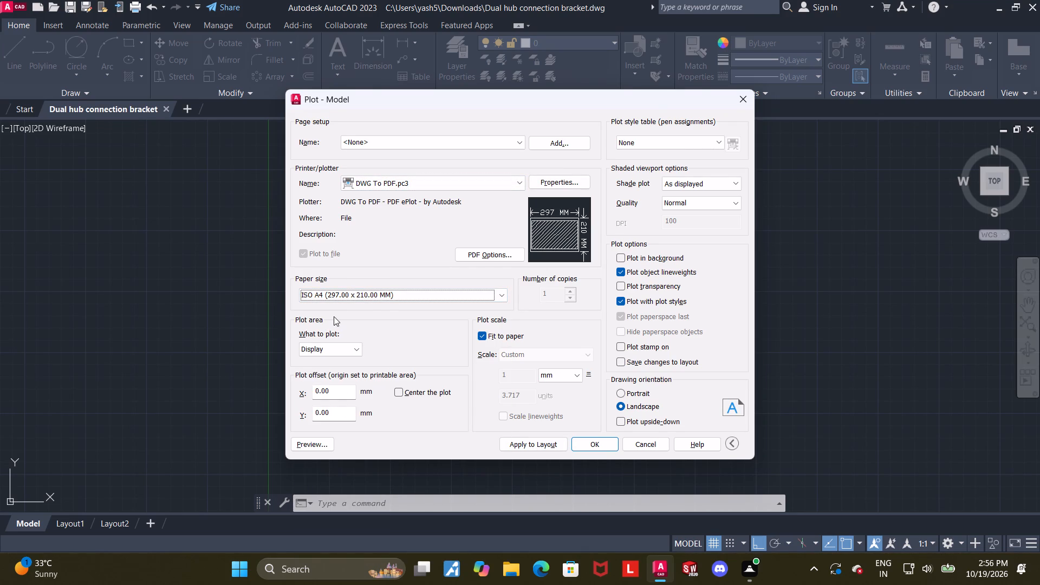
# Center the plot and define its area as a window enclosing the whole plate with all its dimensions.
pyautogui.click(400, 394)
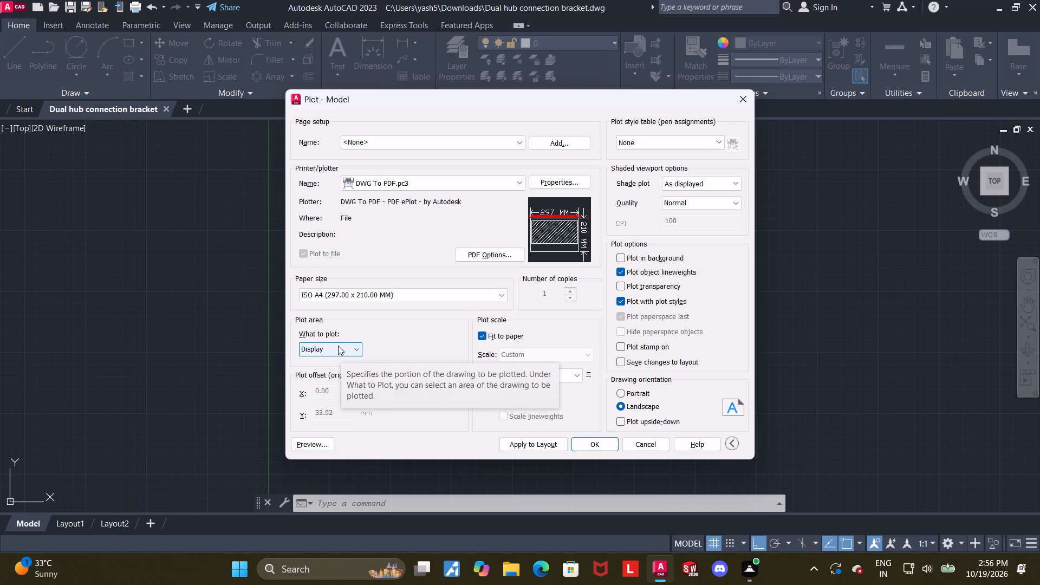
pyautogui.click(338, 346)
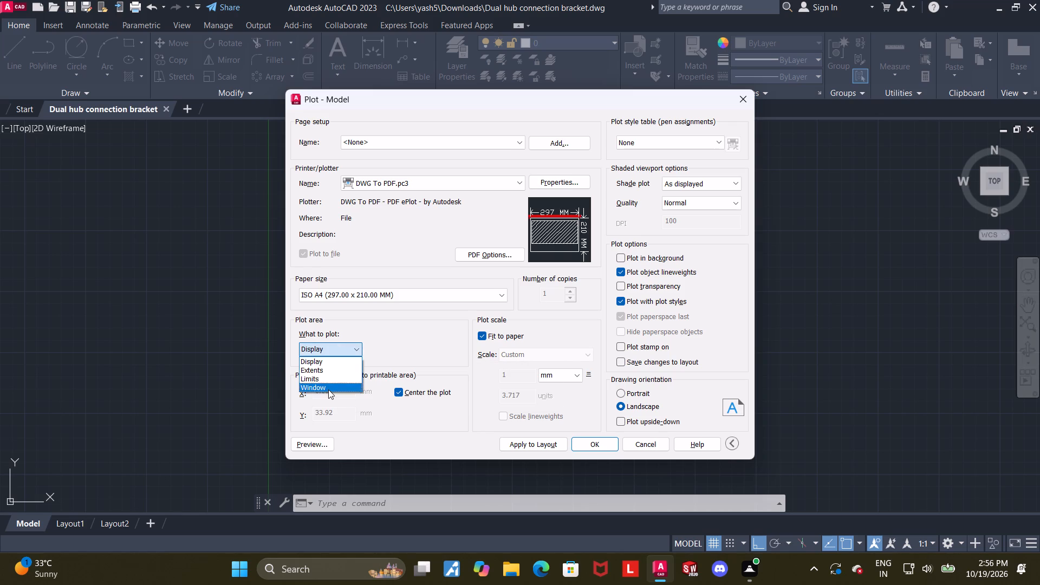
pyautogui.click(328, 389)
pyautogui.click(318, 138)
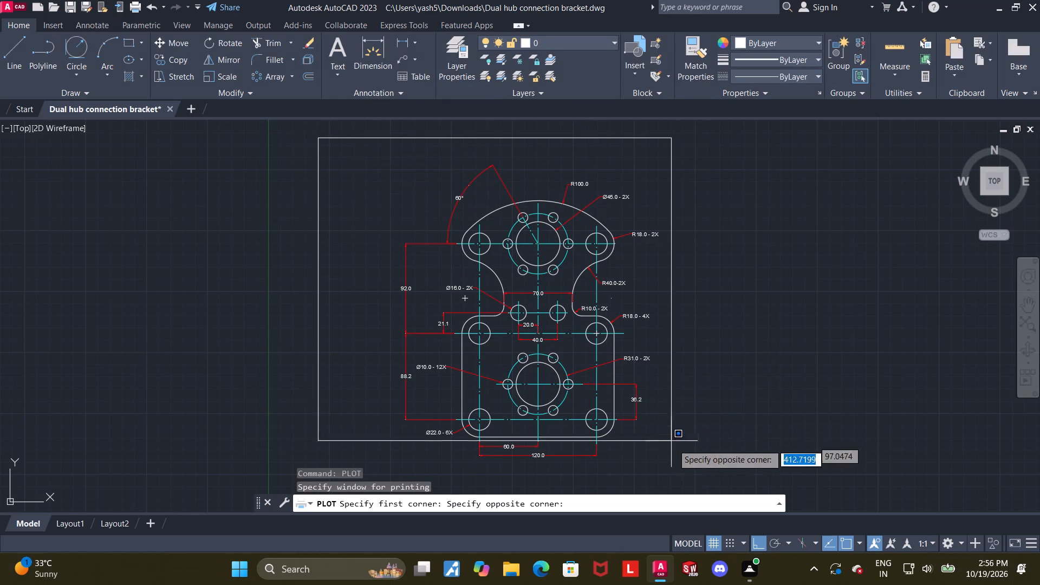
pyautogui.click(727, 478)
# Run the plot and save it as Dual hub connection bracket-Model.pdf in the Downloads folder.
pyautogui.click(607, 441)
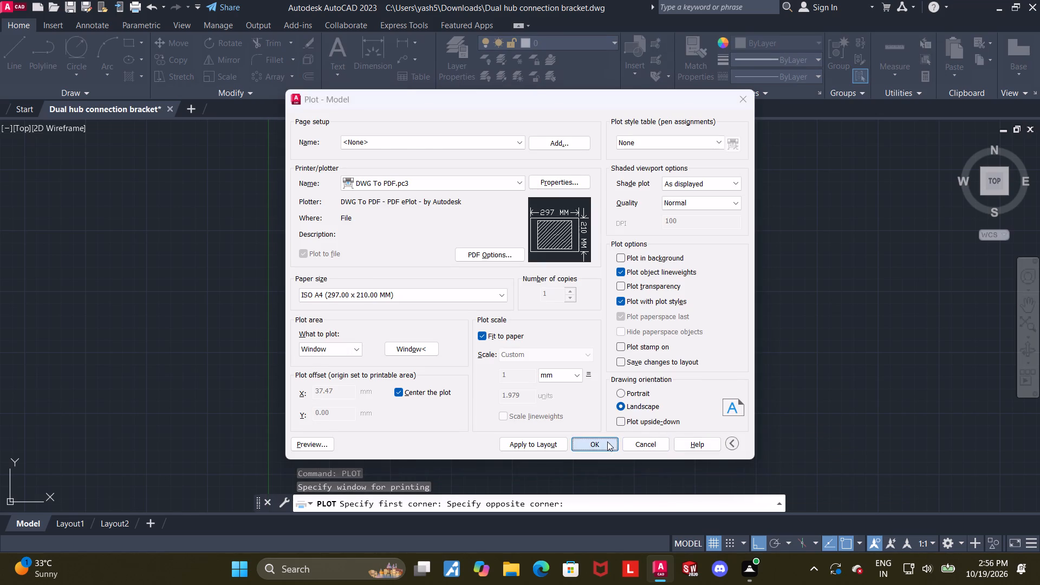
pyautogui.doubleClick(330, 250)
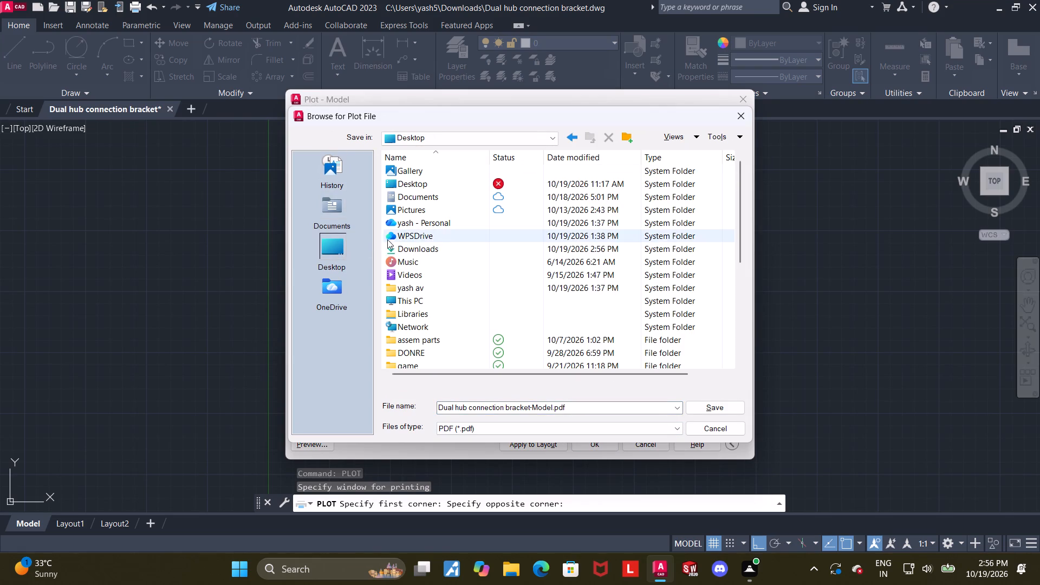
pyautogui.doubleClick(426, 246)
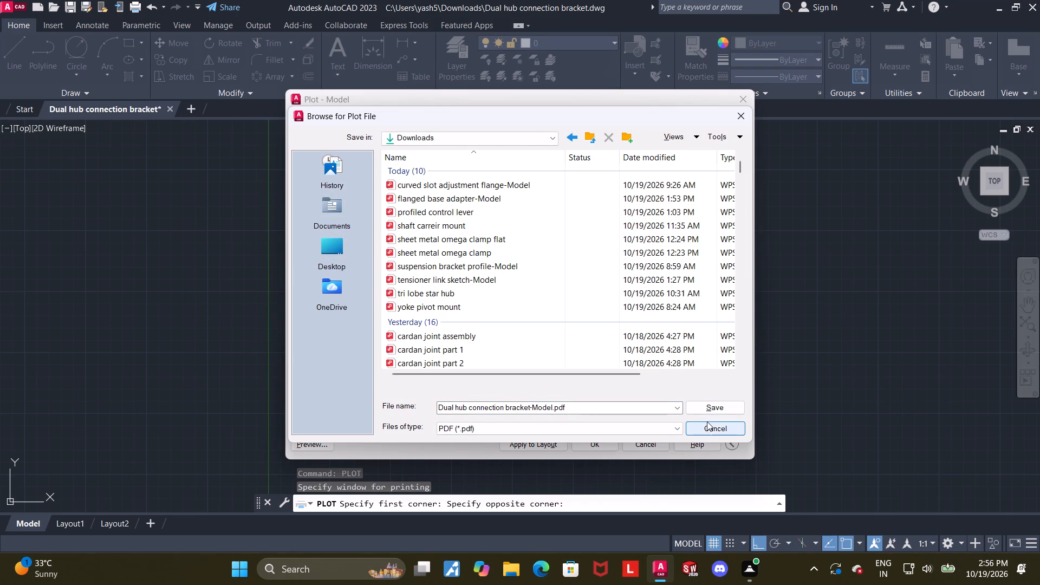
pyautogui.click(710, 406)
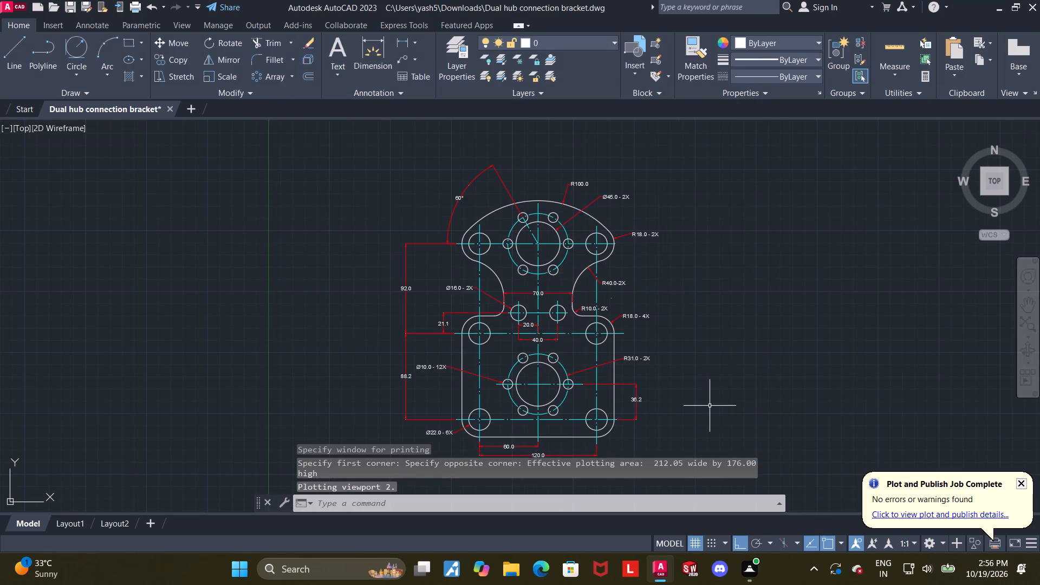